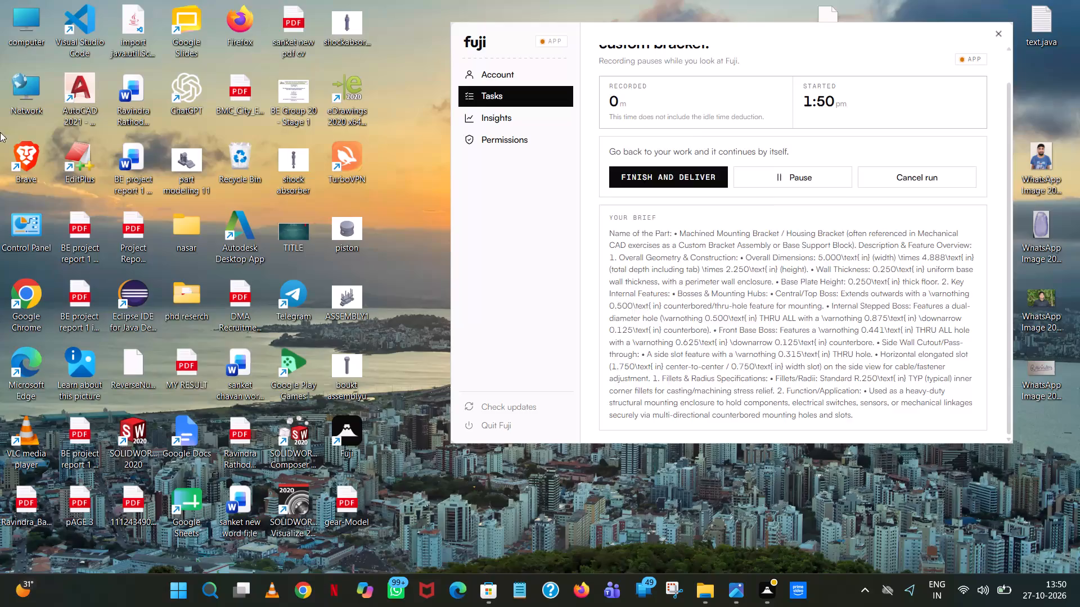
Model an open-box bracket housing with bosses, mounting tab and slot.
Launch SOLIDWORKS 2020 from the desktop.
{"action": "double_click", "coordinate": [125, 440]}
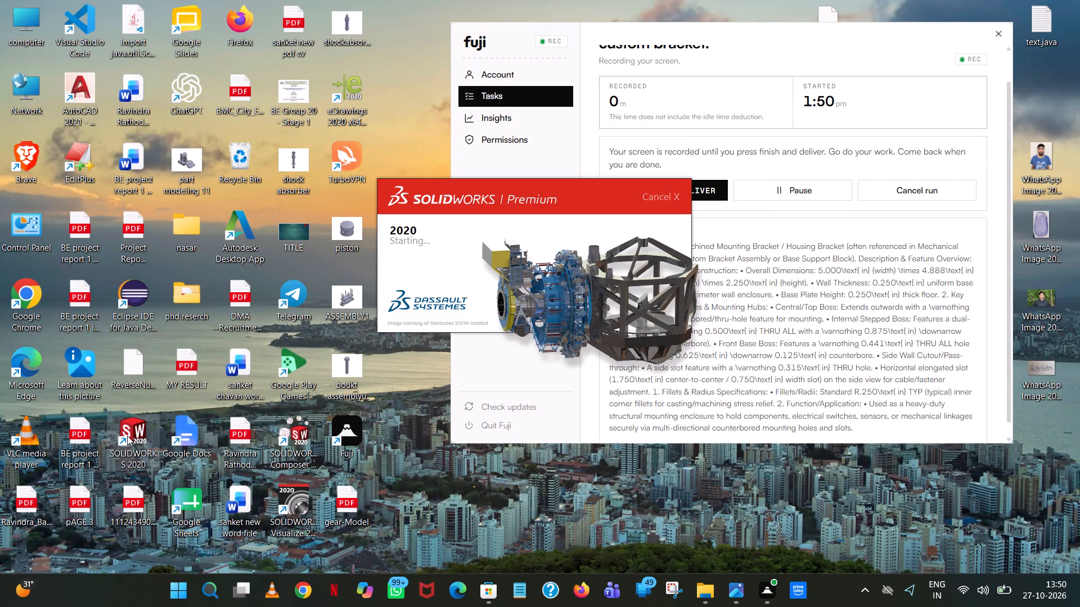
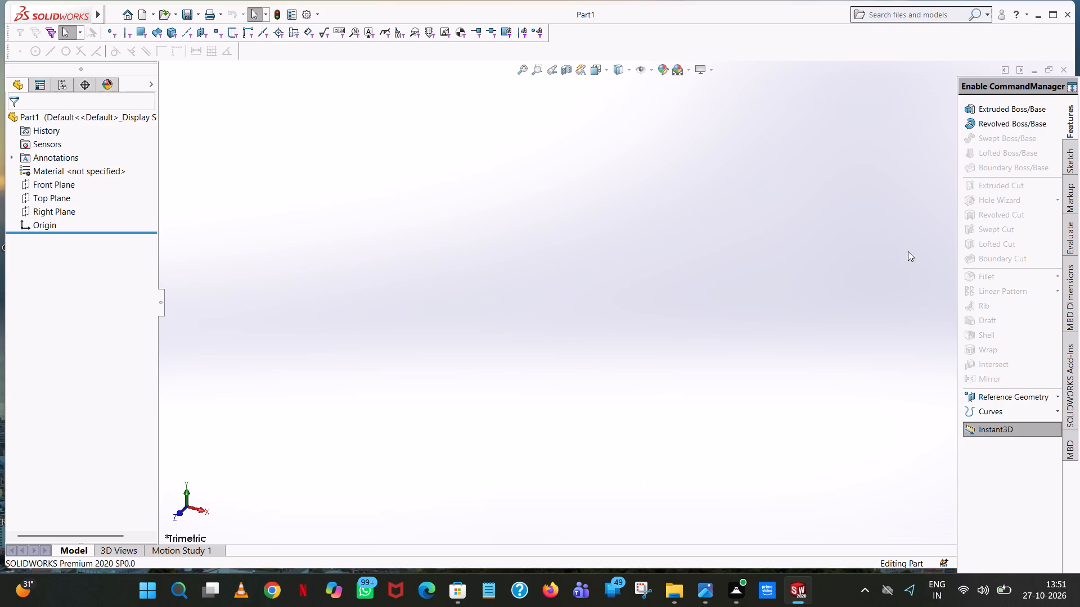
Start a sketch on the Top Plane and draw a horizontal line 3.185 mm long from the origin.
{"action": "left_click", "coordinate": [53, 200]}
{"action": "left_click", "coordinate": [69, 178]}
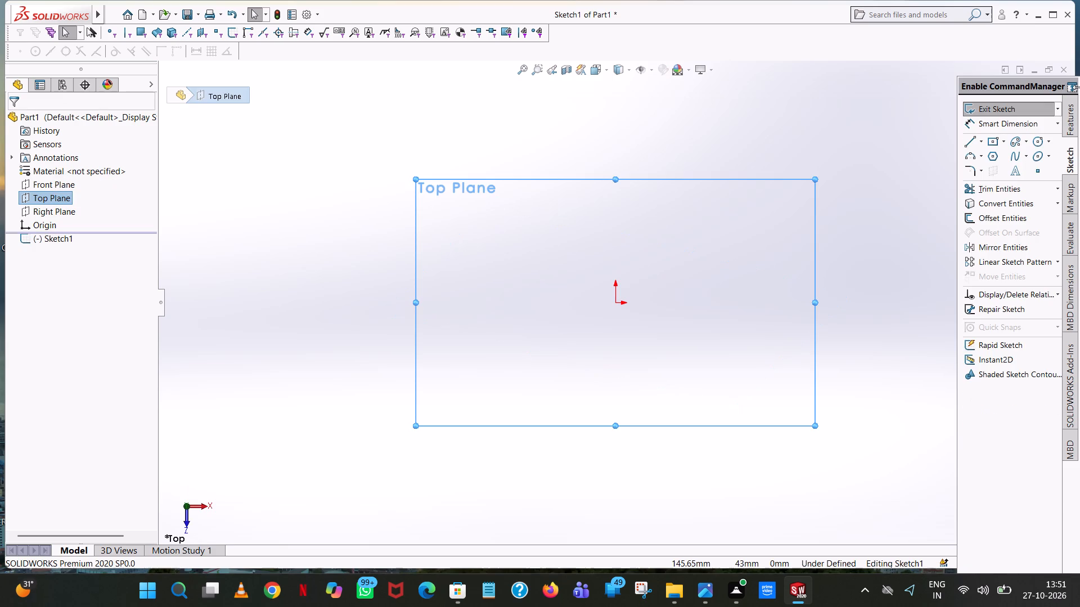
{"action": "left_click", "coordinate": [967, 138]}
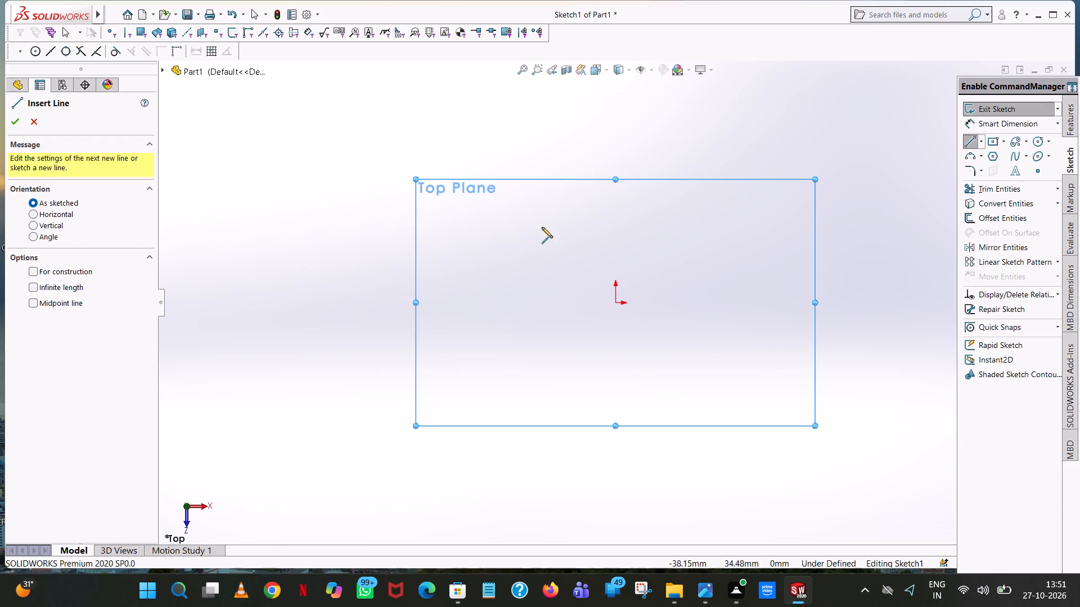
{"action": "left_click", "coordinate": [615, 302]}
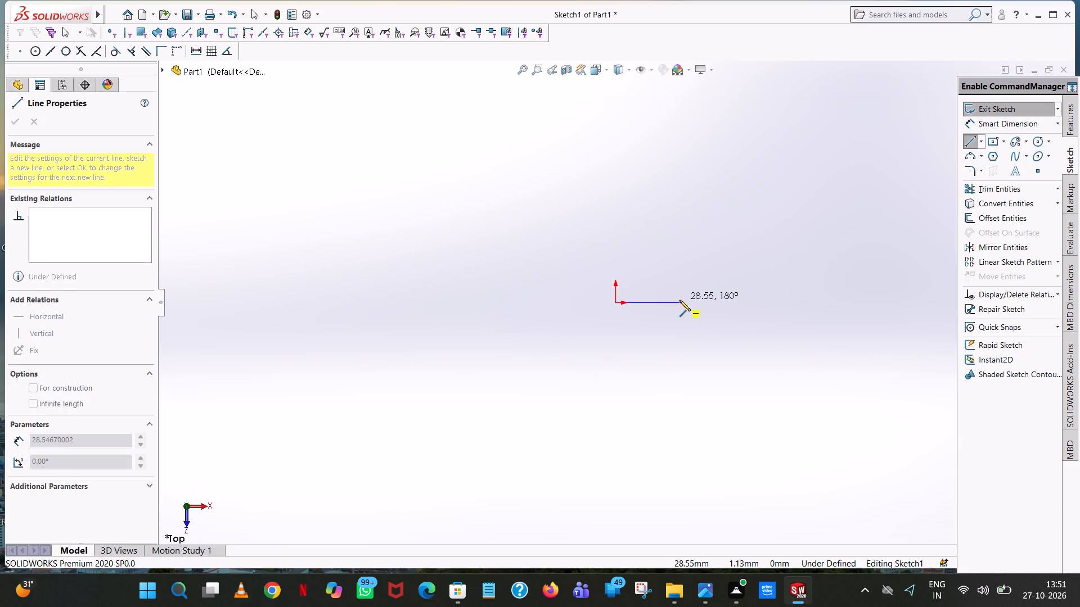
{"action": "left_click", "coordinate": [679, 300]}
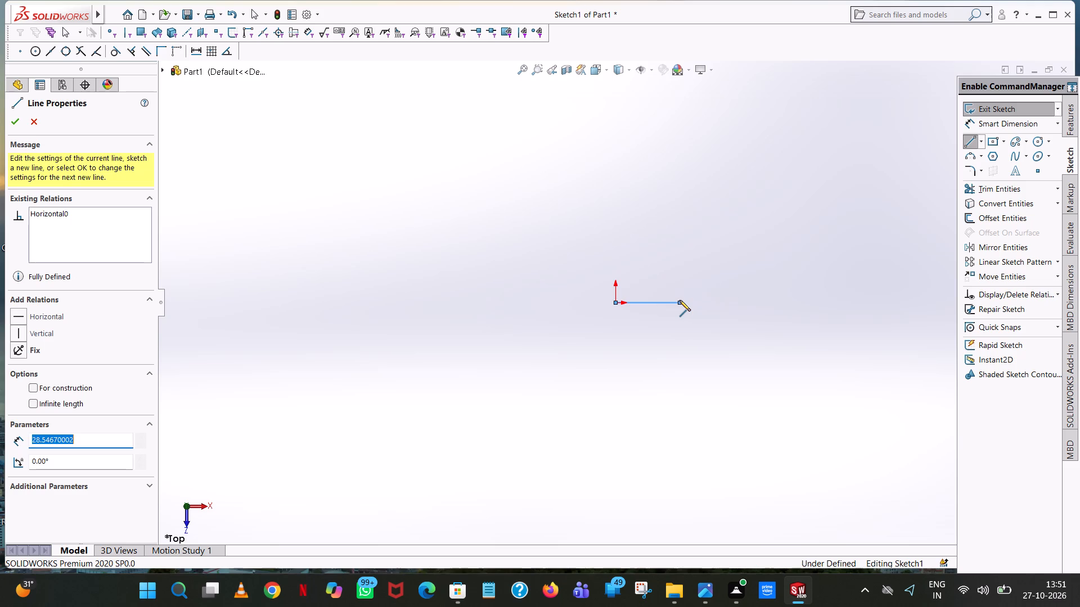
{"action": "type", "text": "3.185"}
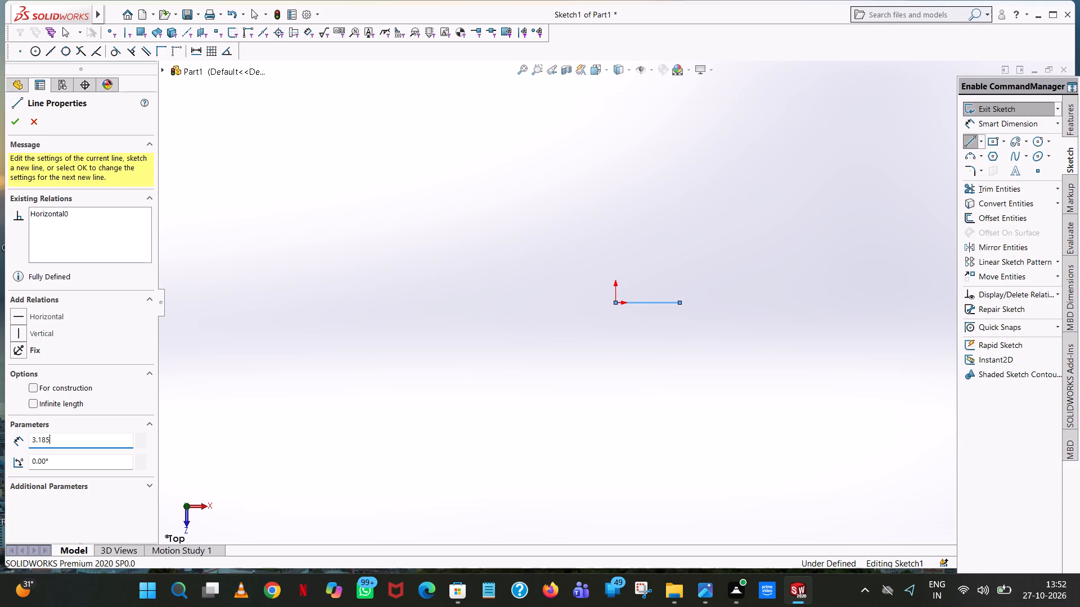
{"action": "key", "text": "Return"}
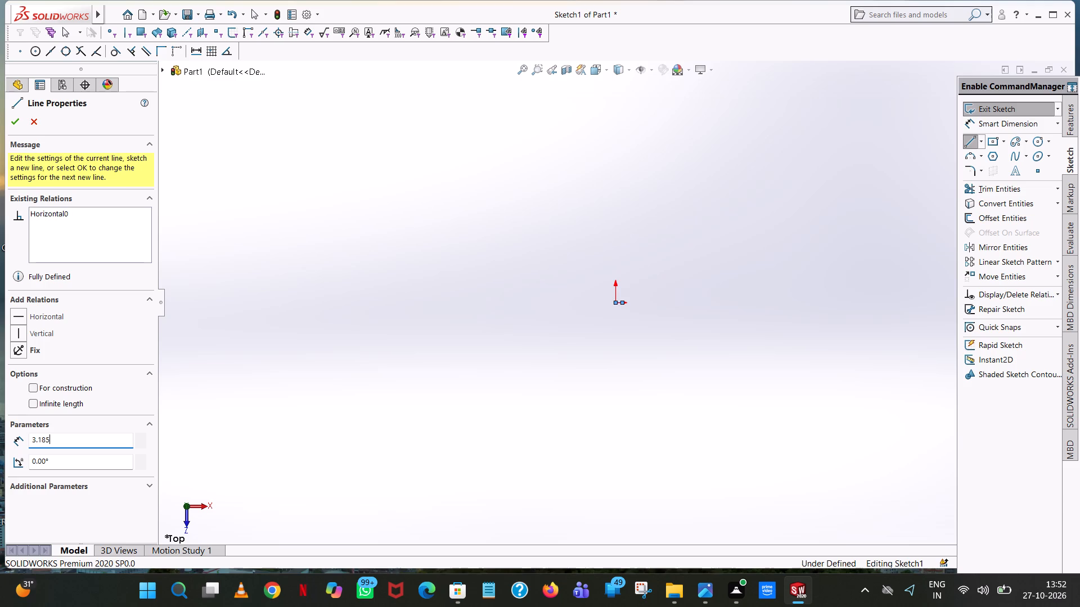
{"action": "right_click", "coordinate": [679, 300]}
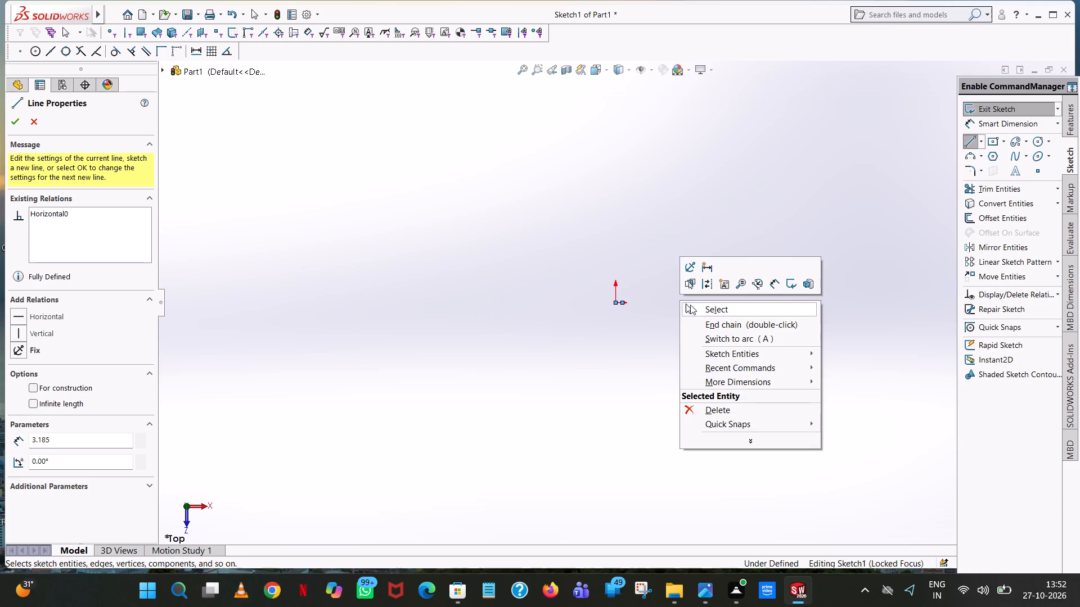
{"action": "left_click", "coordinate": [700, 307]}
Add a 2.25 mm vertical line at the base line's free end and close the profile into a rectangle back at the origin.
{"action": "left_click", "coordinate": [525, 71]}
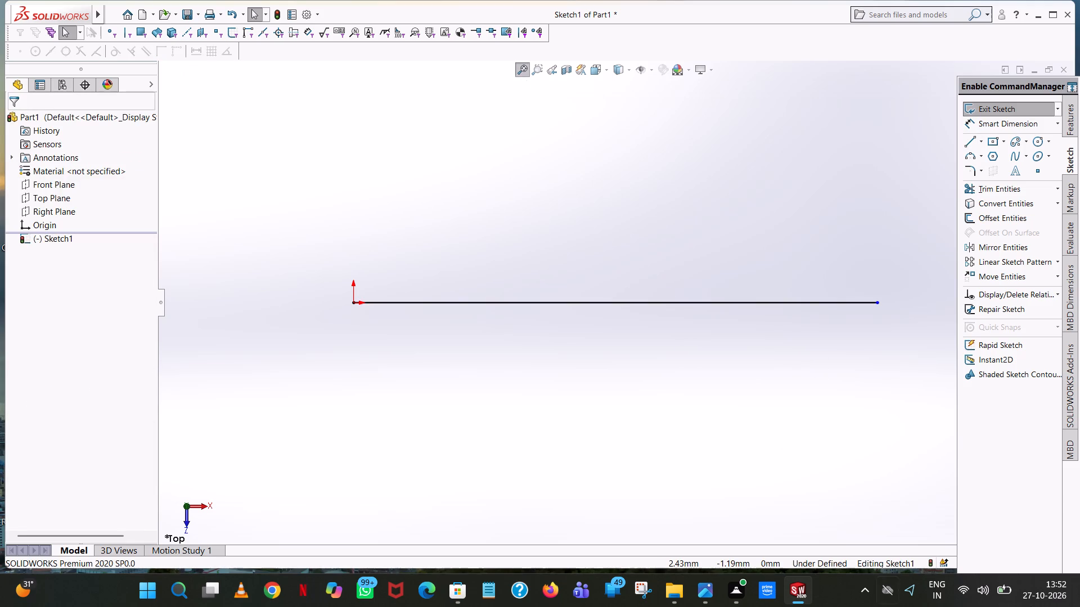
{"action": "left_click", "coordinate": [973, 137]}
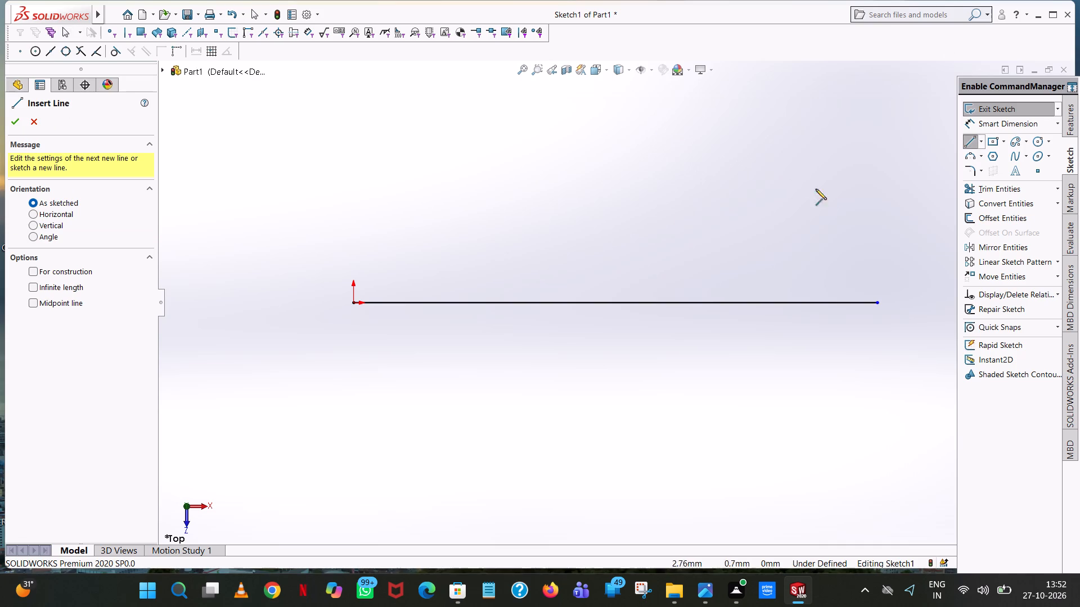
{"action": "left_click", "coordinate": [877, 302]}
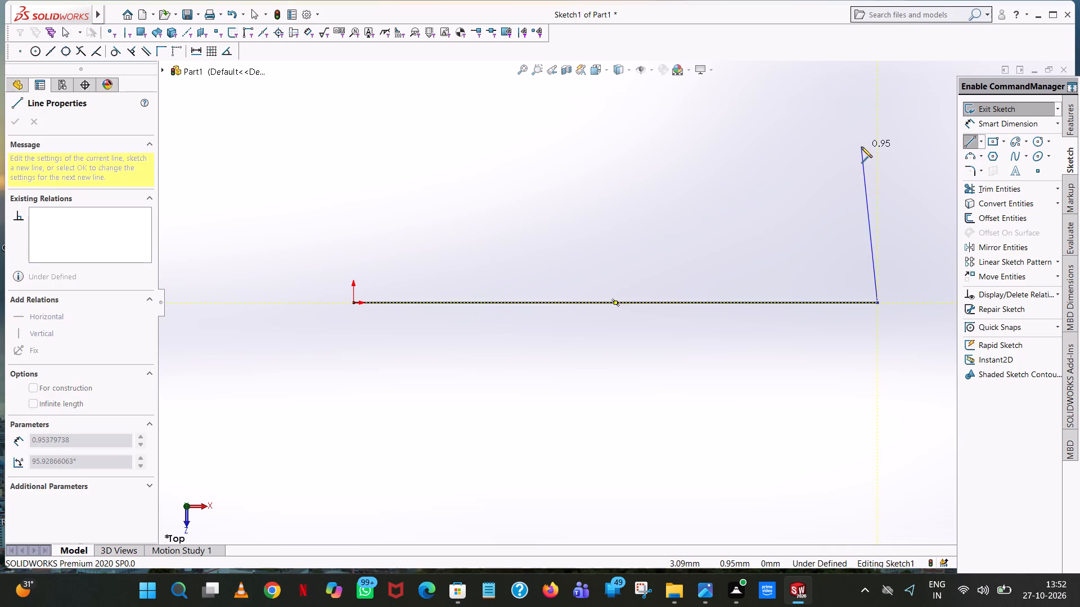
{"action": "left_click", "coordinate": [876, 102]}
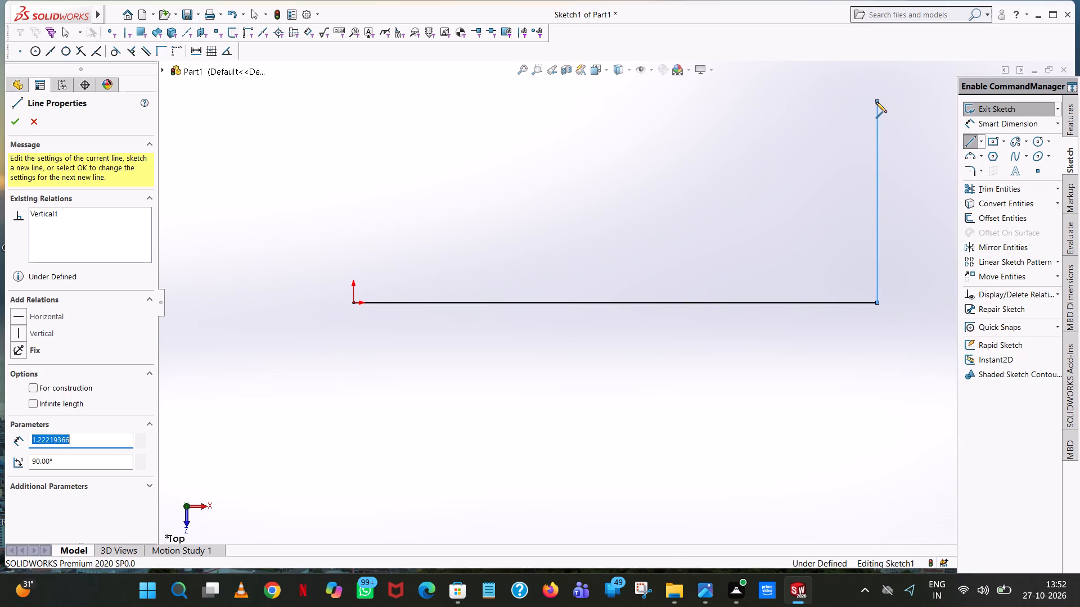
{"action": "type", "text": "2.250"}
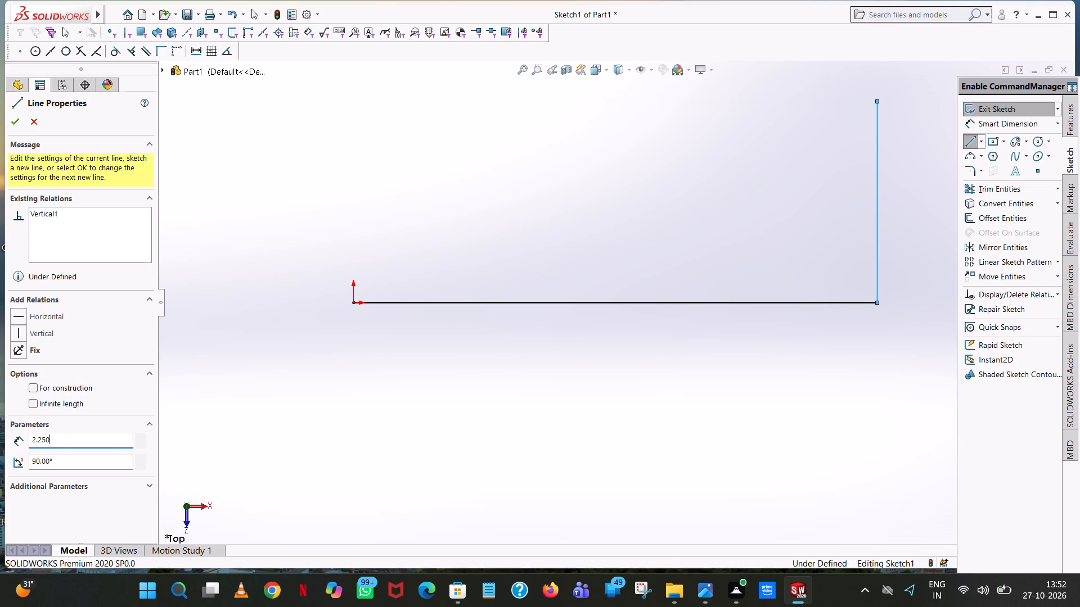
{"action": "key", "text": "Return"}
{"action": "left_click", "coordinate": [524, 65]}
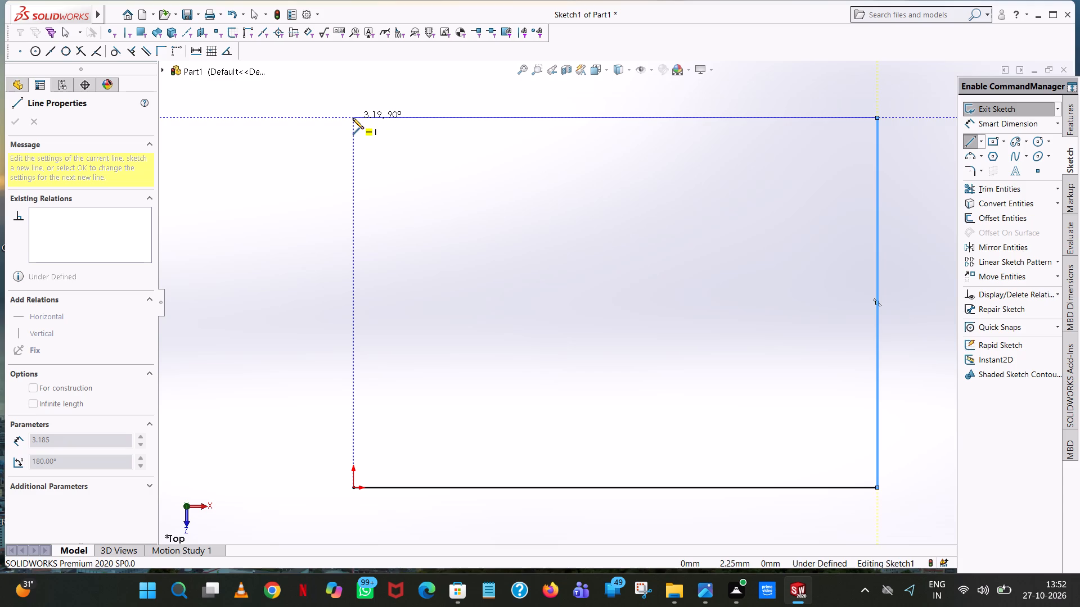
{"action": "left_click", "coordinate": [353, 118]}
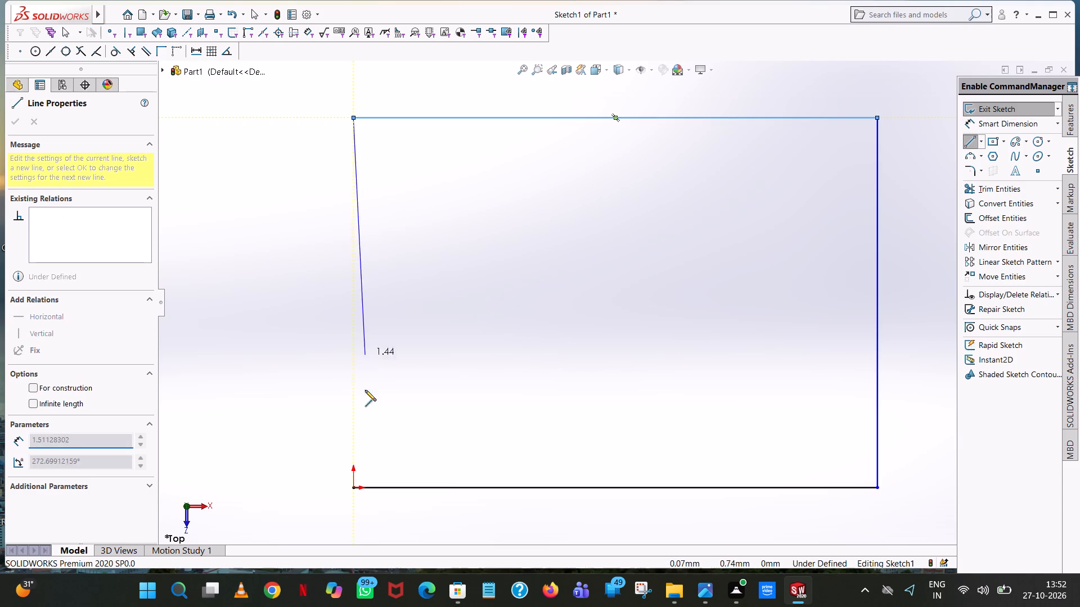
{"action": "left_click", "coordinate": [350, 488]}
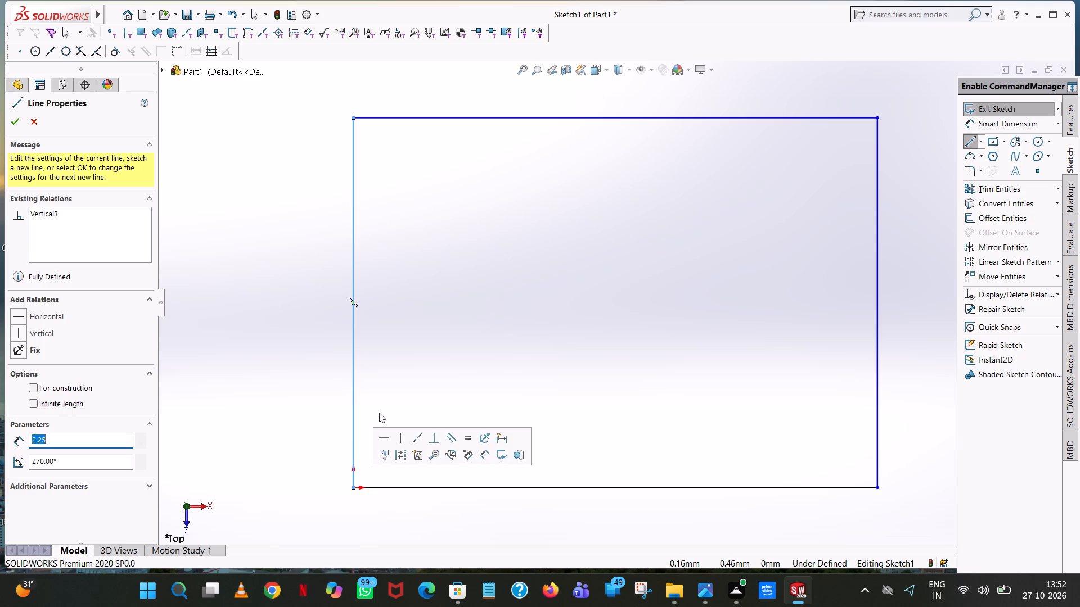
{"action": "left_click", "coordinate": [15, 119]}
{"action": "left_click", "coordinate": [290, 179]}
{"action": "right_click", "coordinate": [290, 179]}
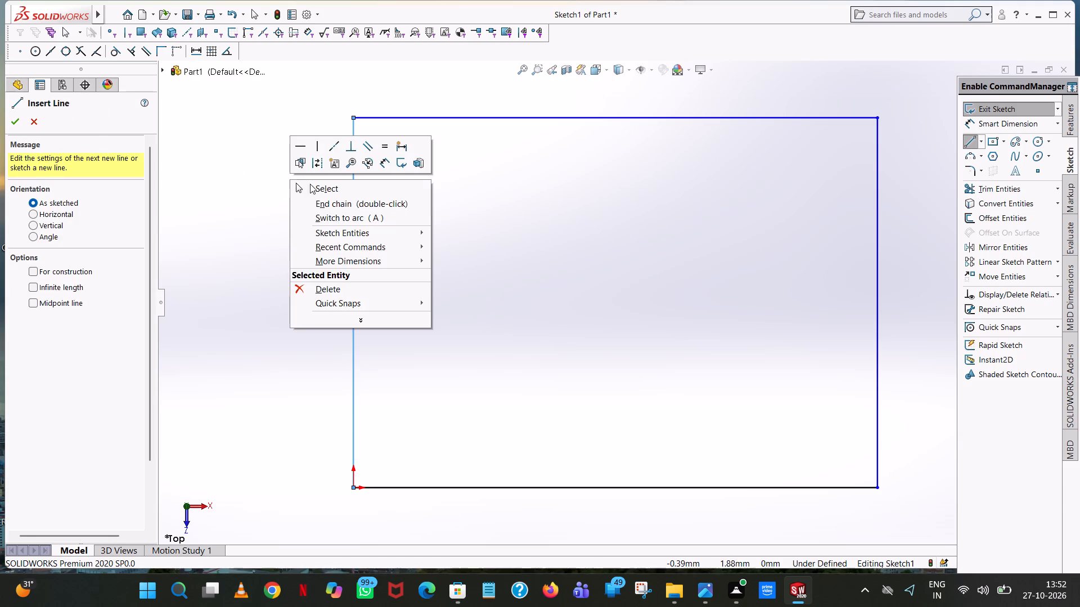
{"action": "left_click", "coordinate": [318, 187]}
Dimension the rectangle's horizontal side opposite the origin as 3.185 mm and its vertical side away from the origin as 2.25 mm.
{"action": "left_click", "coordinate": [1004, 120]}
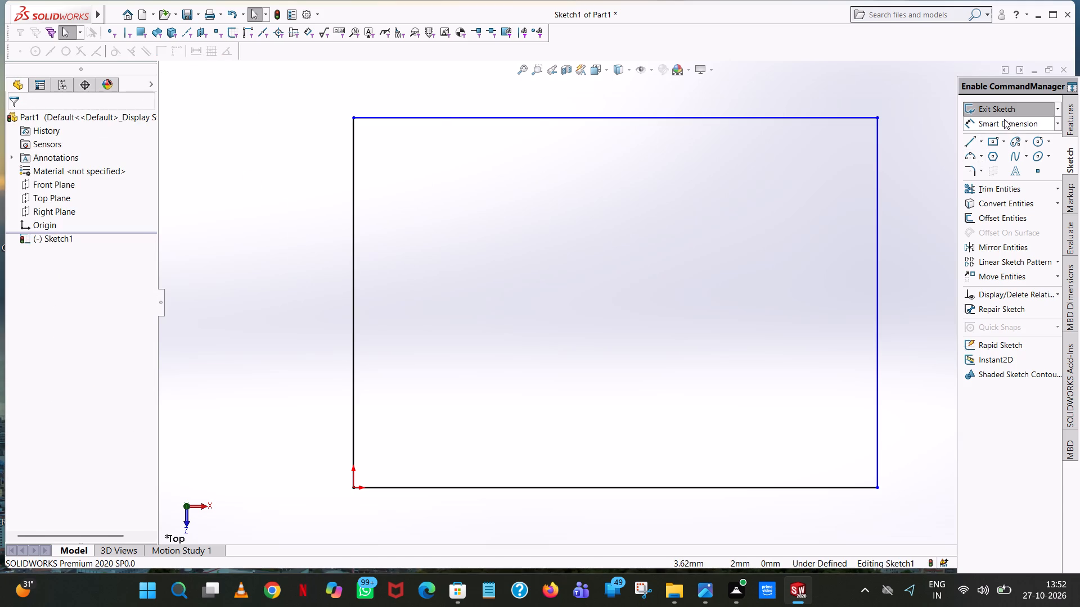
{"action": "left_click", "coordinate": [710, 119]}
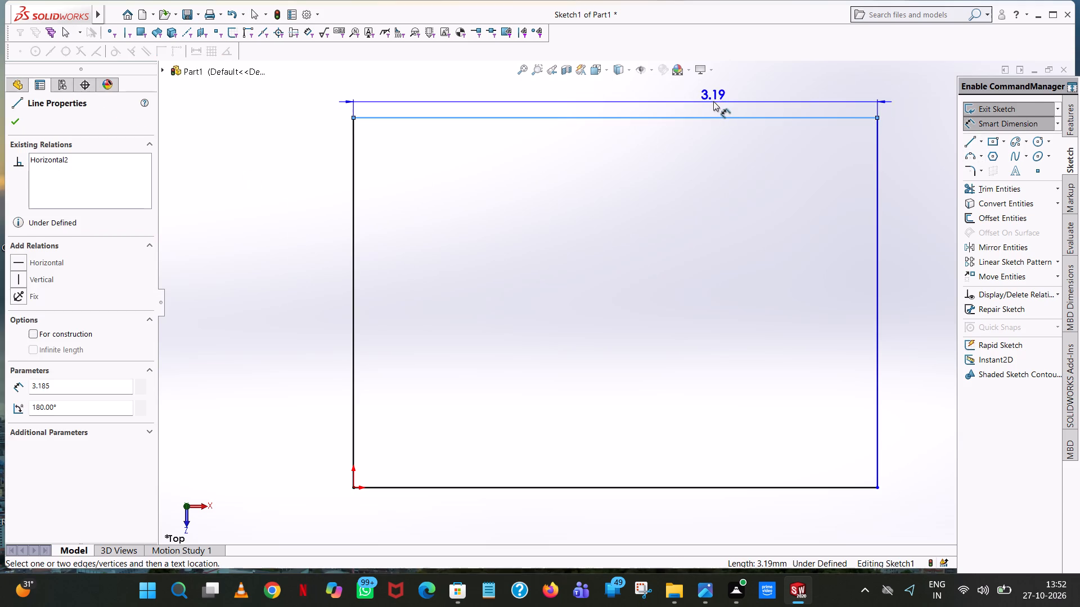
{"action": "left_click", "coordinate": [714, 94]}
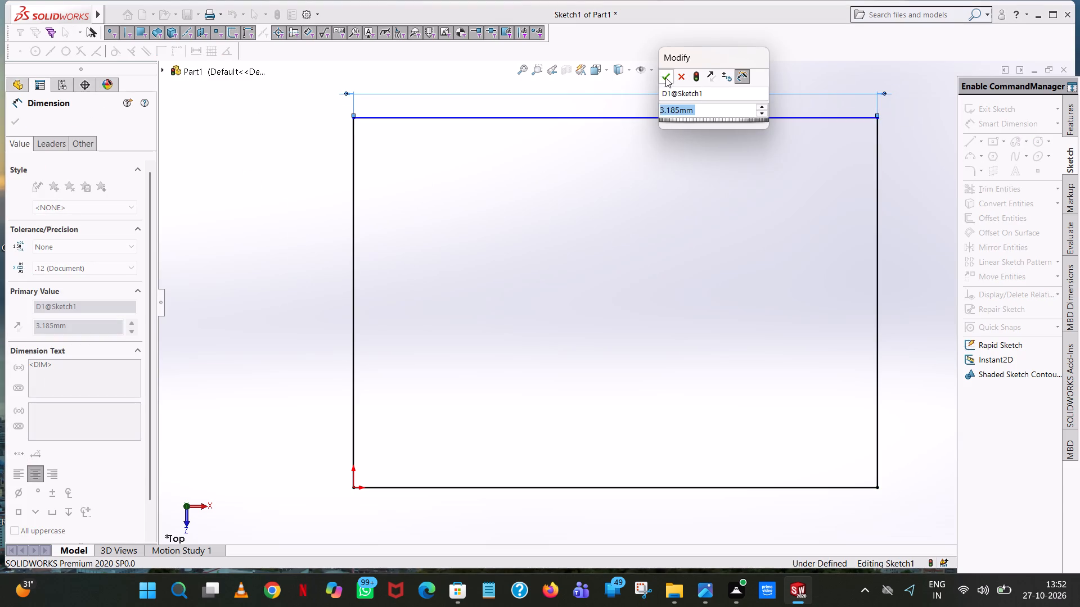
{"action": "left_click", "coordinate": [667, 78]}
{"action": "left_click", "coordinate": [309, 158]}
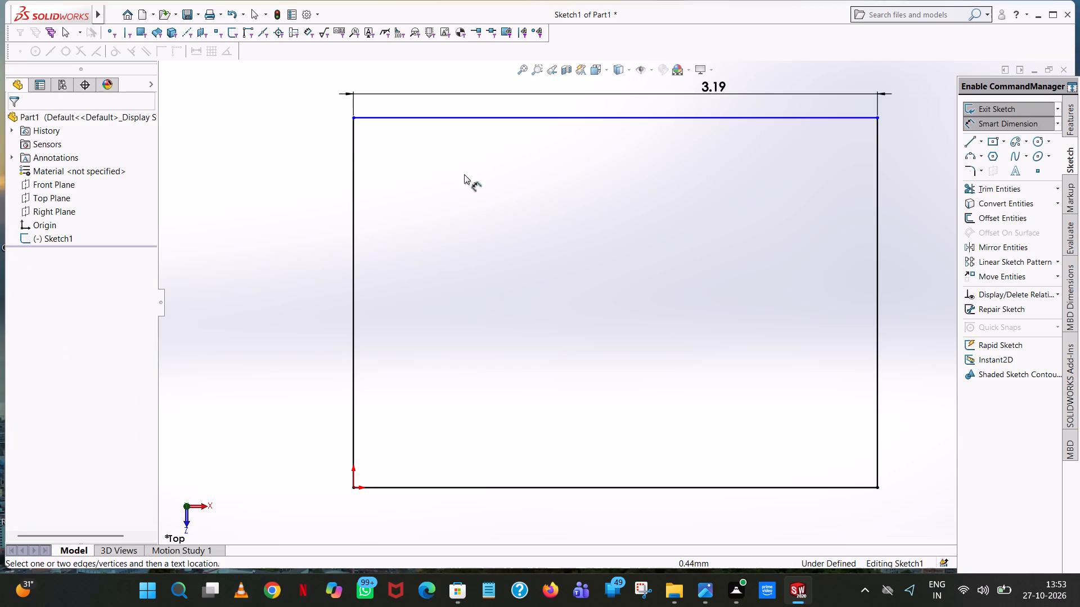
{"action": "left_click", "coordinate": [878, 288]}
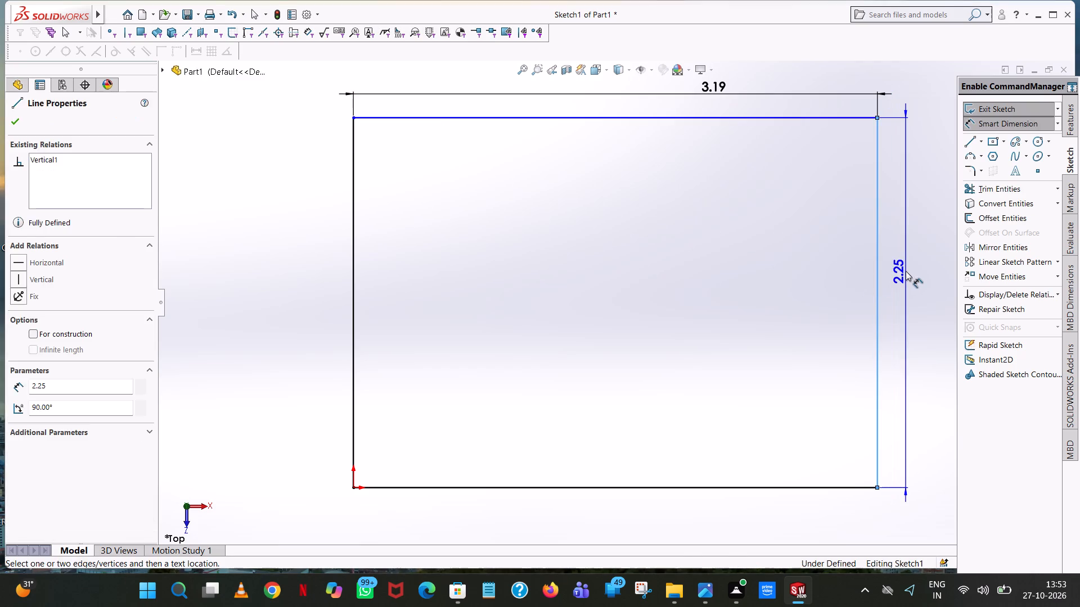
{"action": "left_click", "coordinate": [906, 271]}
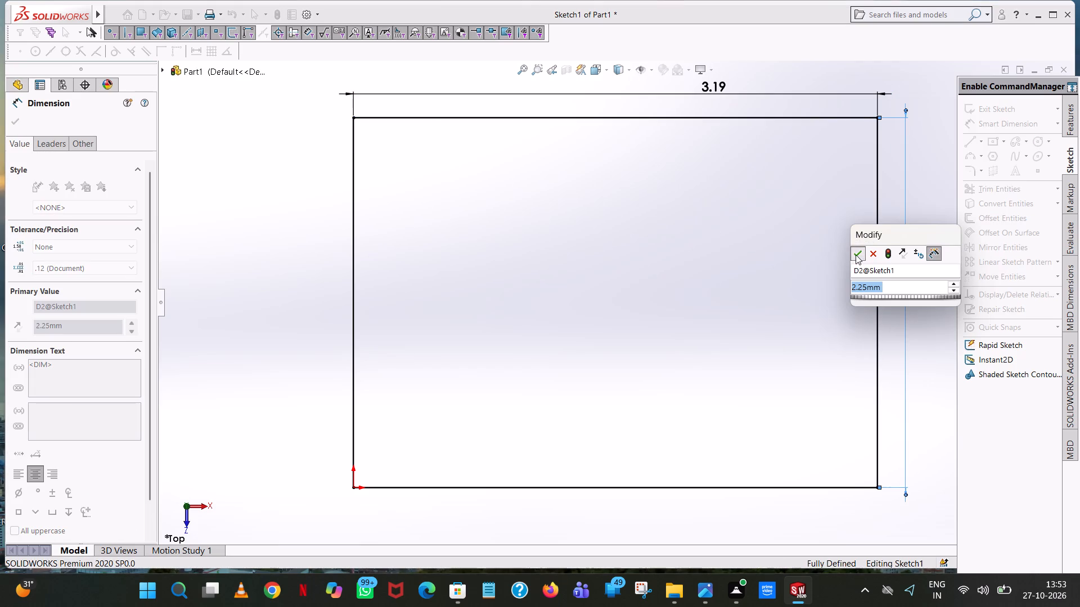
{"action": "left_click", "coordinate": [856, 255]}
{"action": "left_click", "coordinate": [292, 195]}
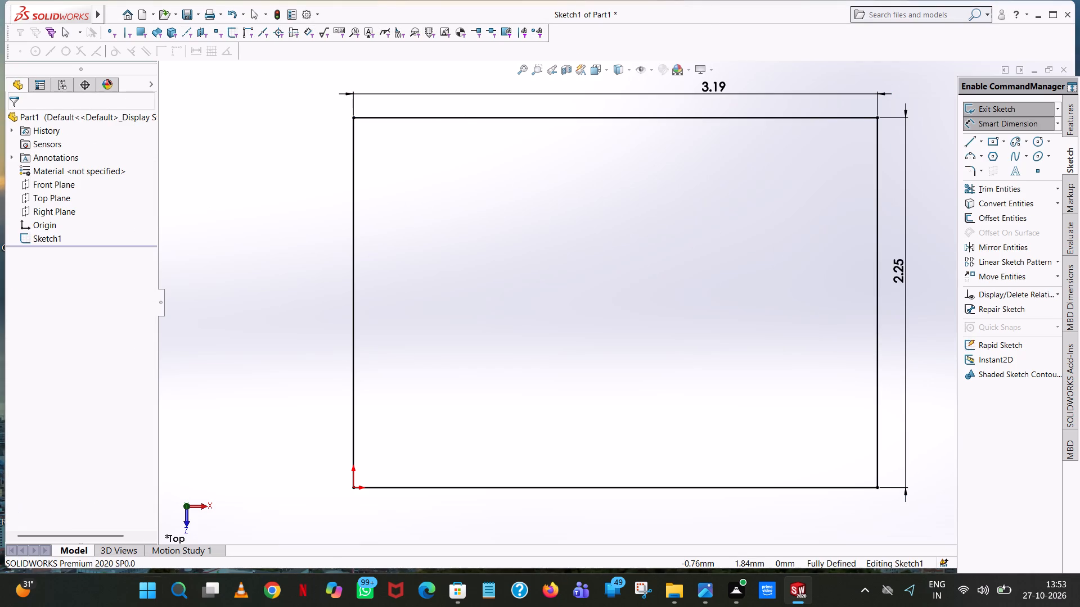
Extrude the rectangular sketch as a blind boss 0.25 mm thick from the sketch plane.
{"action": "left_click", "coordinate": [1054, 16]}
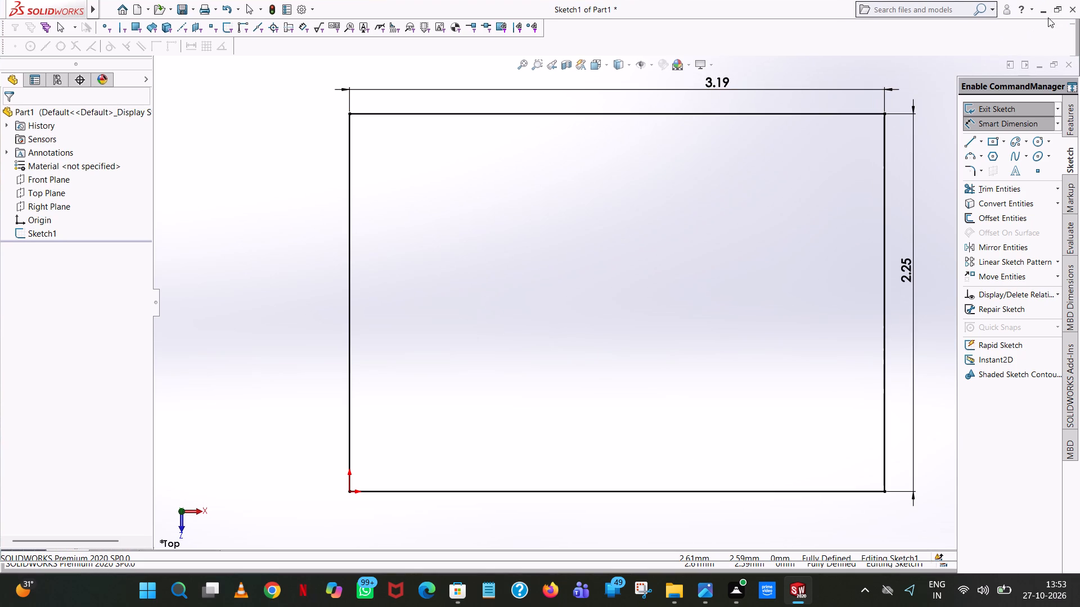
{"action": "left_click_drag", "start_coordinate": [1047, 21], "coordinate": [1079, 178]}
{"action": "left_click_drag", "start_coordinate": [1079, 185], "coordinate": [1079, 203]}
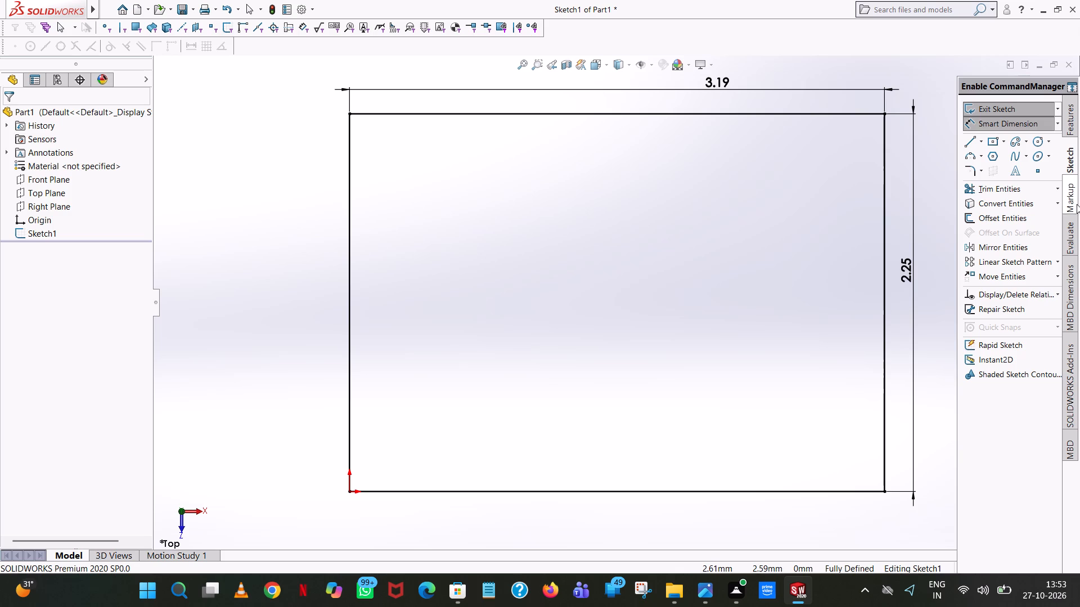
{"action": "left_click", "coordinate": [1070, 118]}
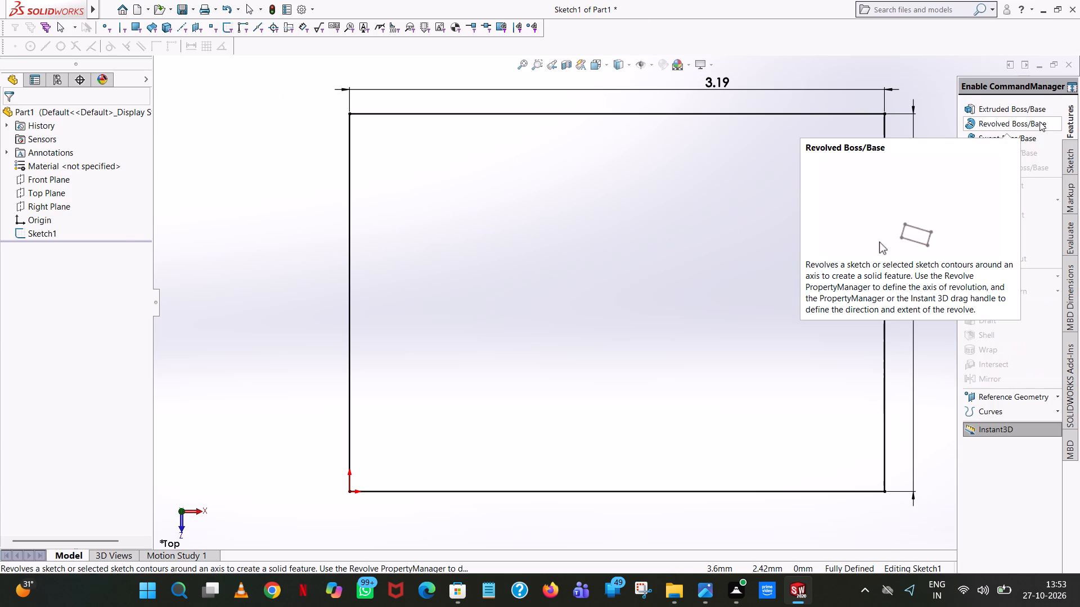
{"action": "left_click", "coordinate": [1036, 116]}
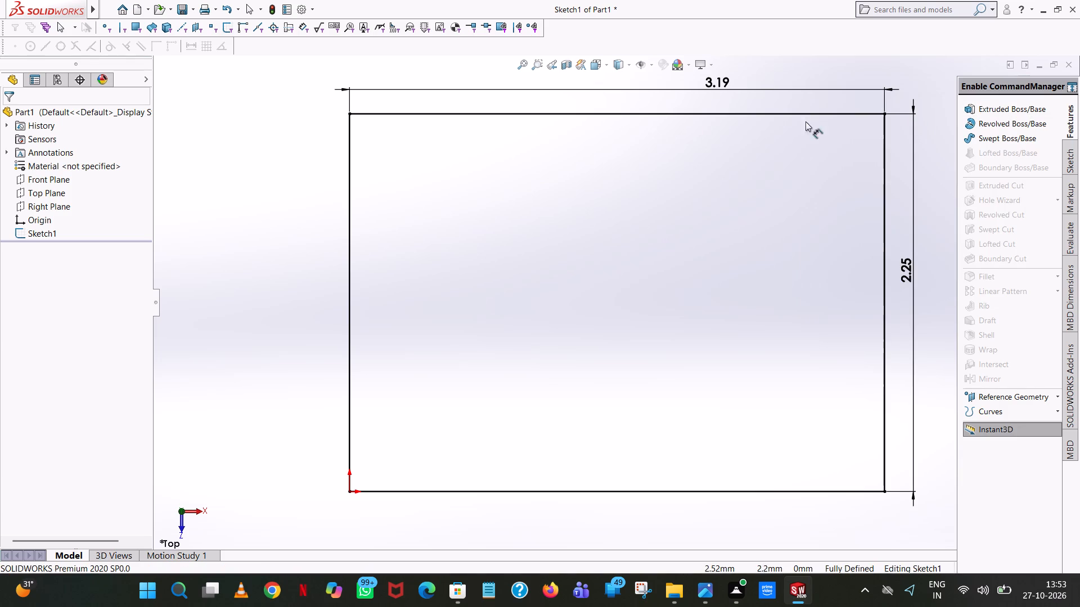
{"action": "left_click", "coordinate": [1042, 113]}
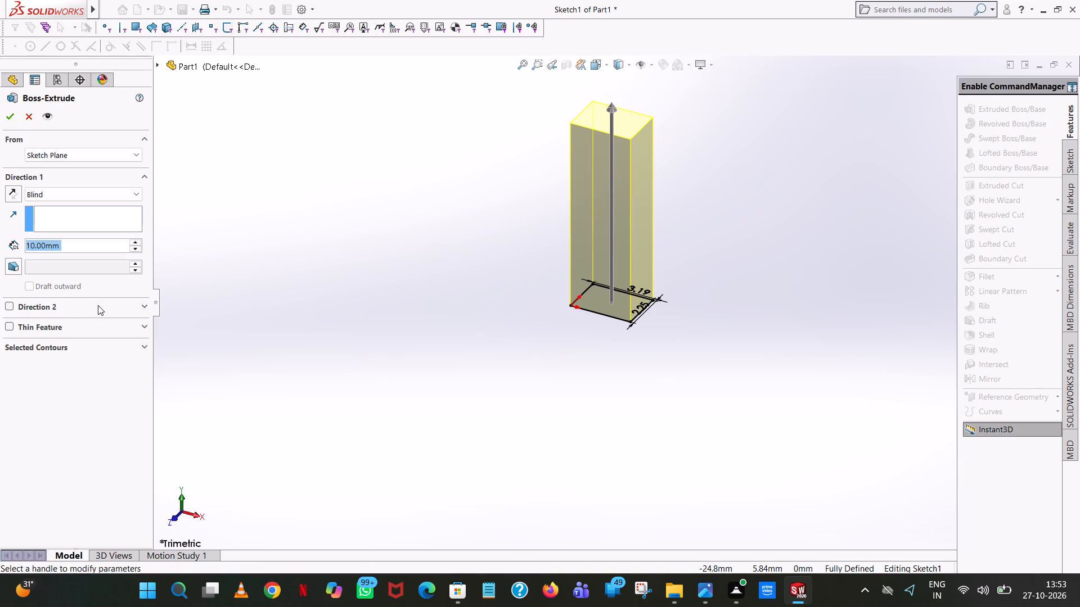
{"action": "type", "text": "0."}
{"action": "type", "text": "25"}
{"action": "key", "text": "0"}
{"action": "key", "text": "Return"}
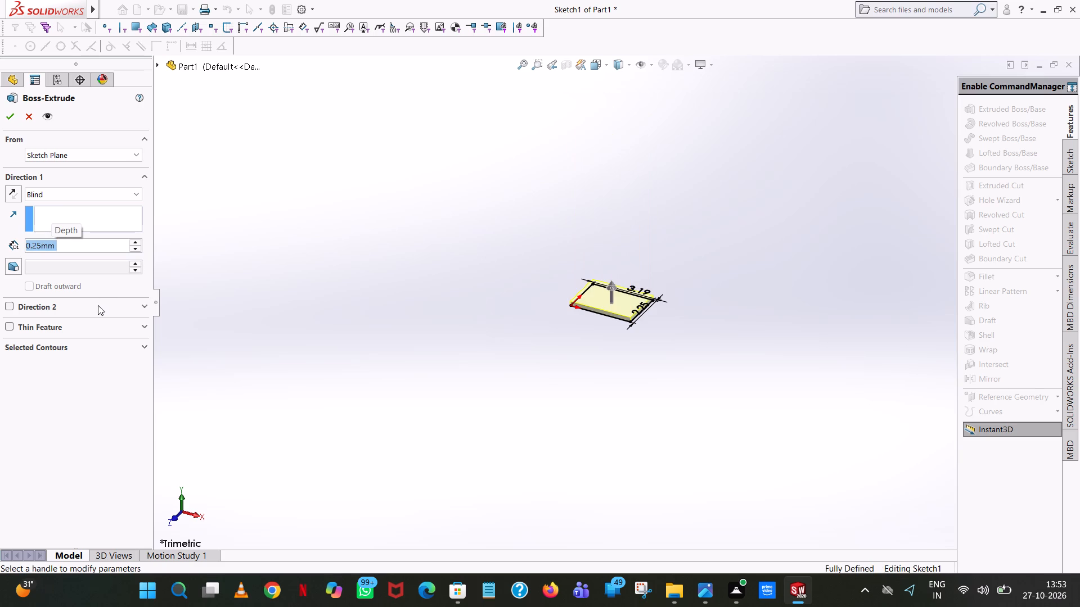
{"action": "left_click", "coordinate": [10, 116]}
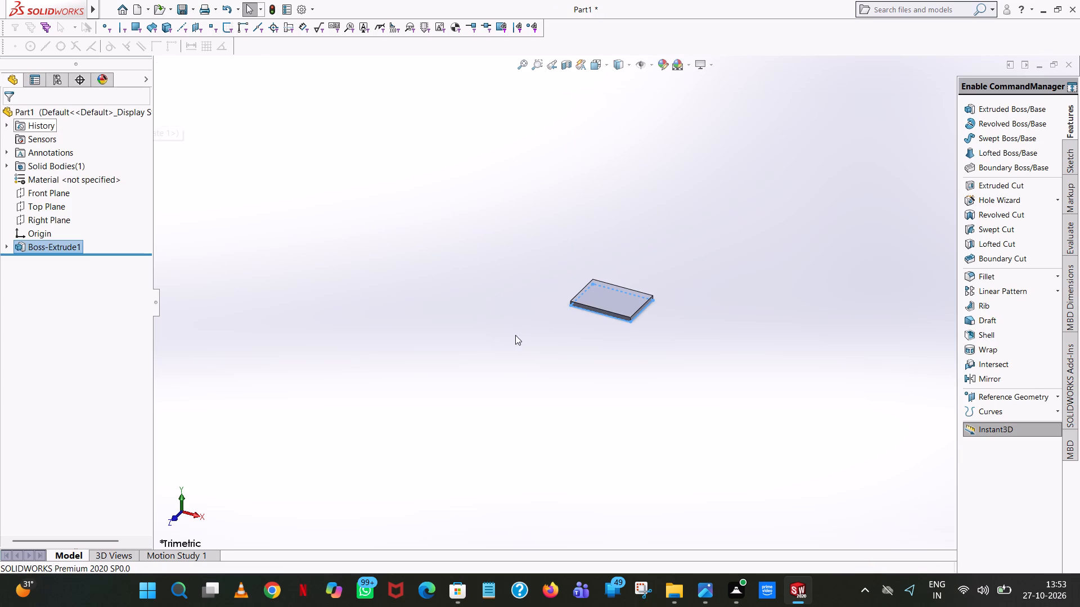
Examine the extruded base plate's shape and thickness from several angles.
{"action": "left_click", "coordinate": [595, 343]}
{"action": "scroll", "coordinate": [635, 299], "scroll_direction": "down", "scroll_amount": 11}
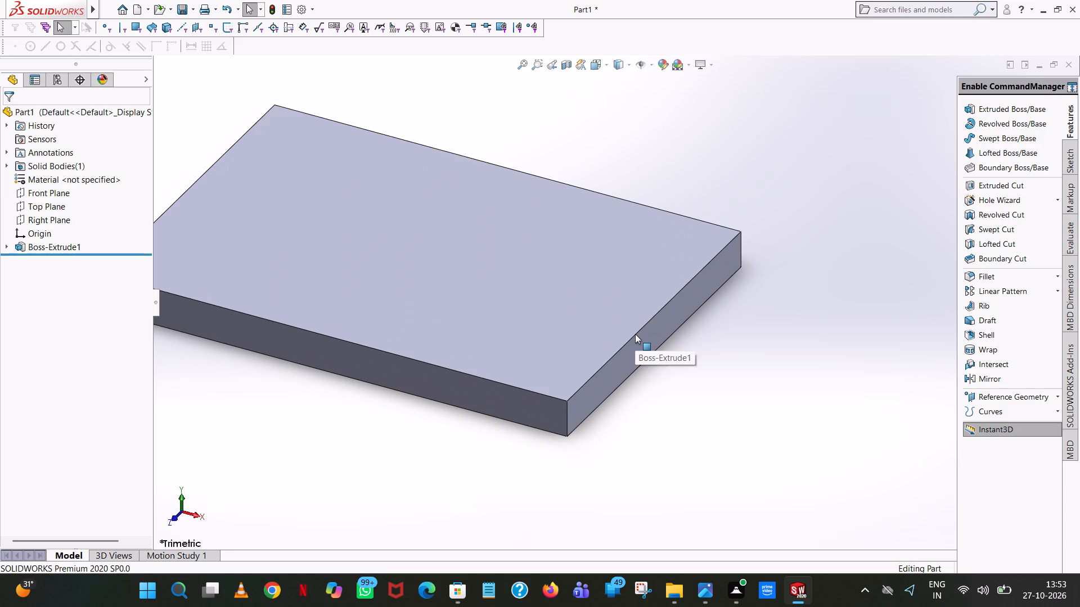
{"action": "middle_click_drag", "start_coordinate": [635, 334], "coordinate": [639, 331]}
{"action": "scroll", "coordinate": [639, 332], "scroll_direction": "up", "scroll_amount": 2}
{"action": "scroll", "coordinate": [639, 331], "scroll_direction": "down", "scroll_amount": 2}
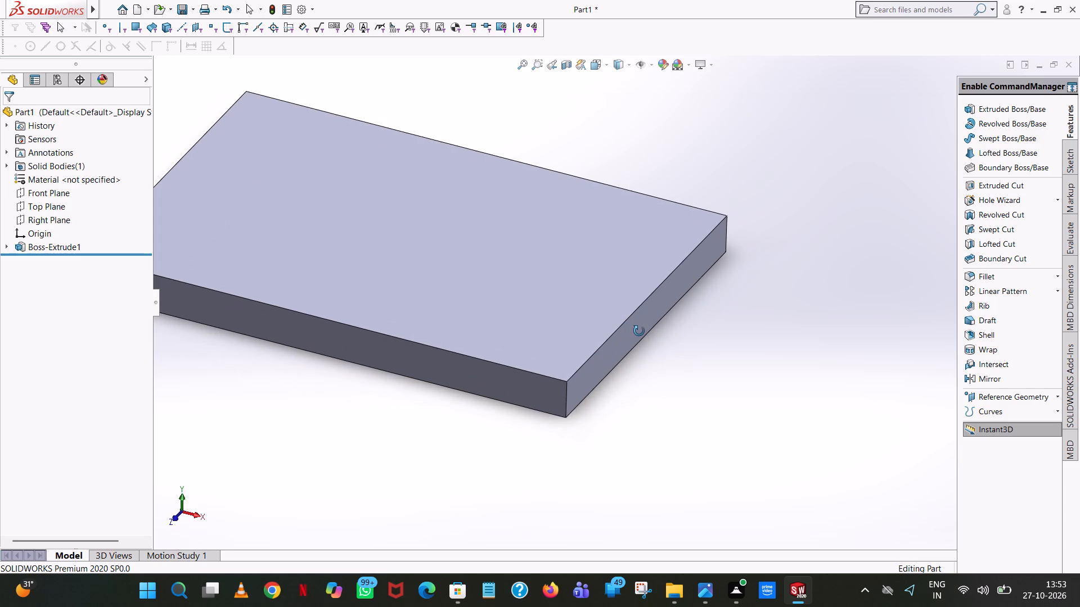
{"action": "middle_click_drag", "start_coordinate": [639, 331], "coordinate": [681, 301]}
{"action": "scroll", "coordinate": [681, 301], "scroll_direction": "down", "scroll_amount": 1}
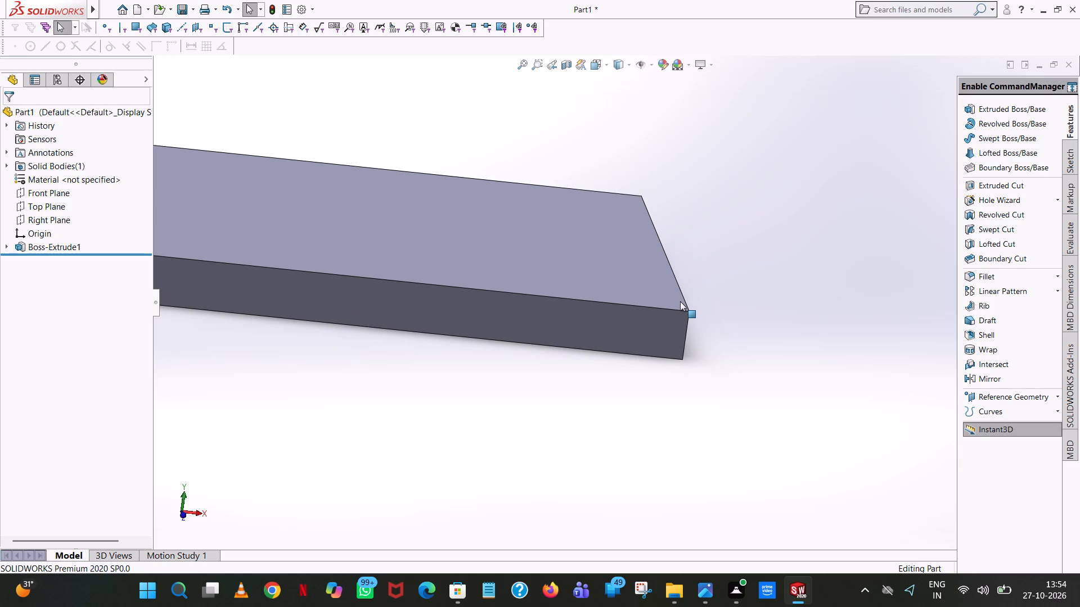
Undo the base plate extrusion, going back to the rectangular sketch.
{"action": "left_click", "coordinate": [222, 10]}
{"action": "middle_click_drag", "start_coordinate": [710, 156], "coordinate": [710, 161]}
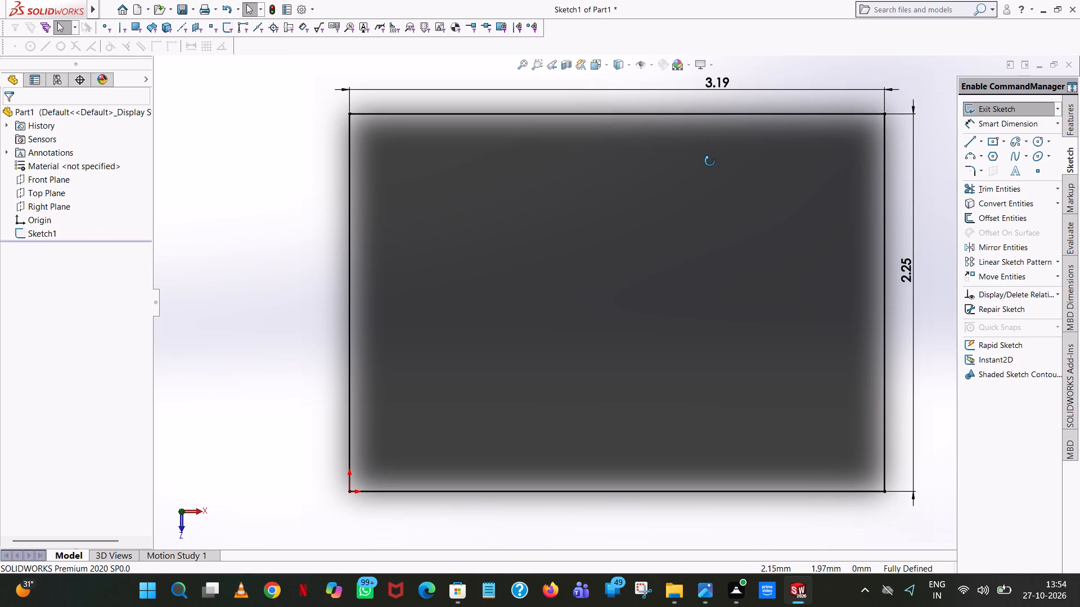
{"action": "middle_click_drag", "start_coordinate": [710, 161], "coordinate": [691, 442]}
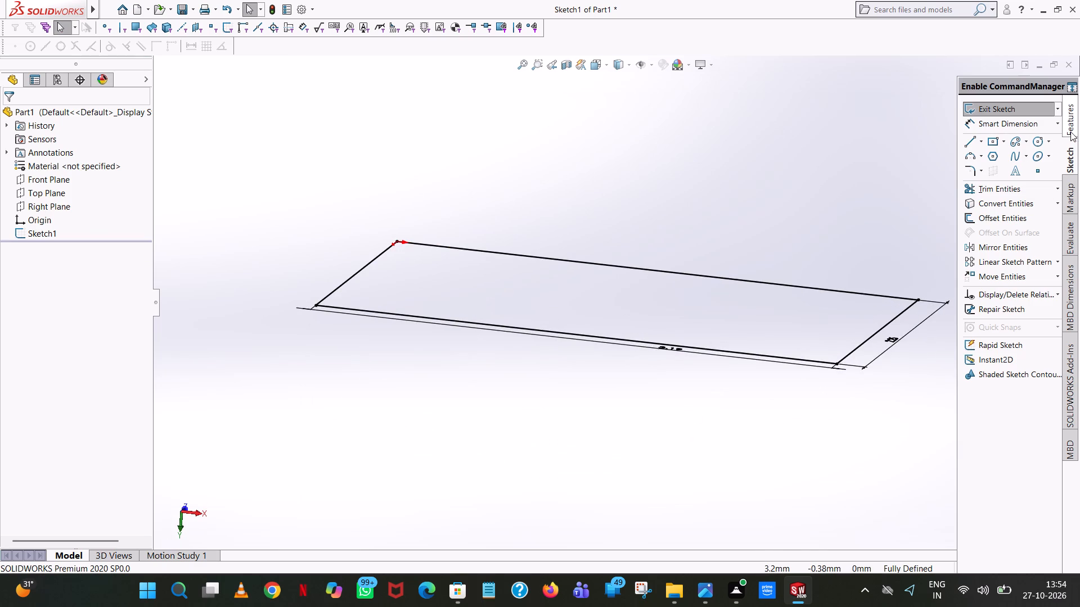
Extrude the rectangular base sketch again as a blind boss 0.25 mm thick and show the plate in isometric view.
{"action": "left_click", "coordinate": [1070, 126]}
{"action": "left_click", "coordinate": [1037, 103]}
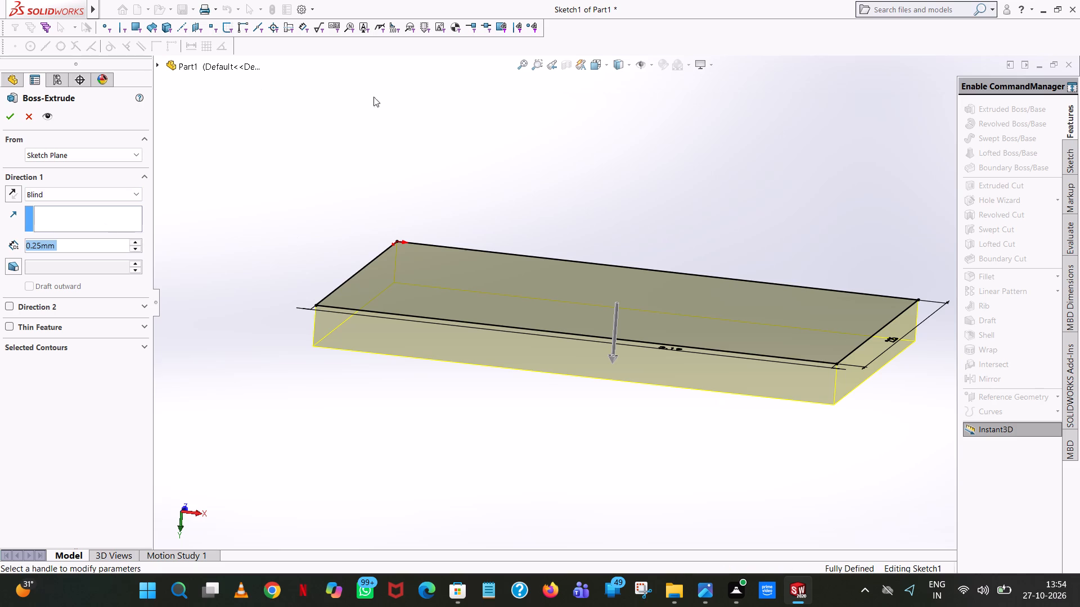
{"action": "left_click", "coordinate": [16, 115]}
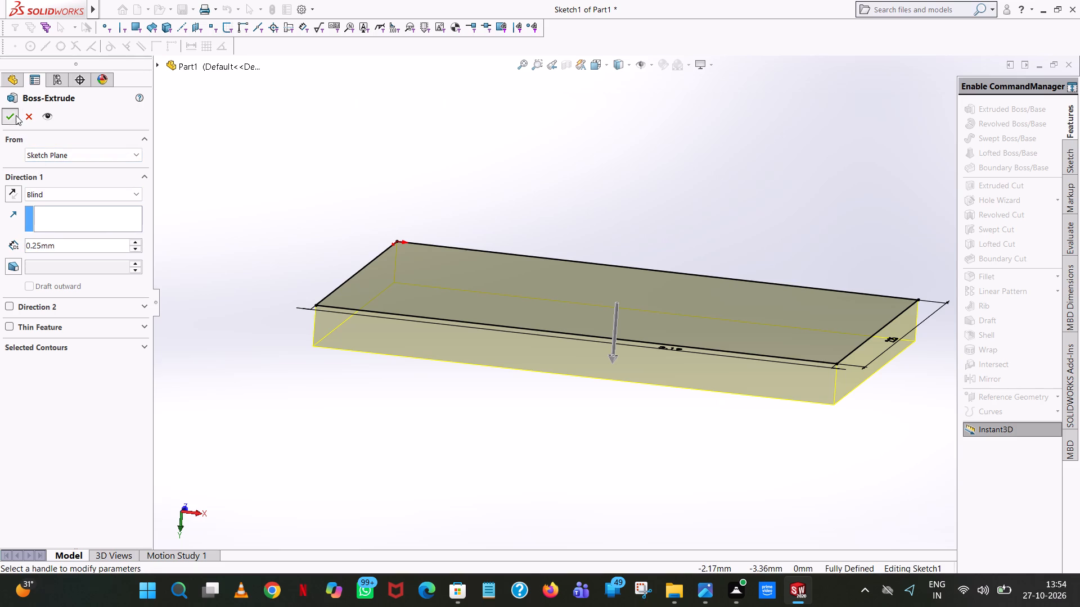
{"action": "scroll", "coordinate": [508, 269], "scroll_direction": "up", "scroll_amount": 1}
{"action": "middle_click_drag", "start_coordinate": [508, 269], "coordinate": [515, 363]}
{"action": "left_click", "coordinate": [645, 170]}
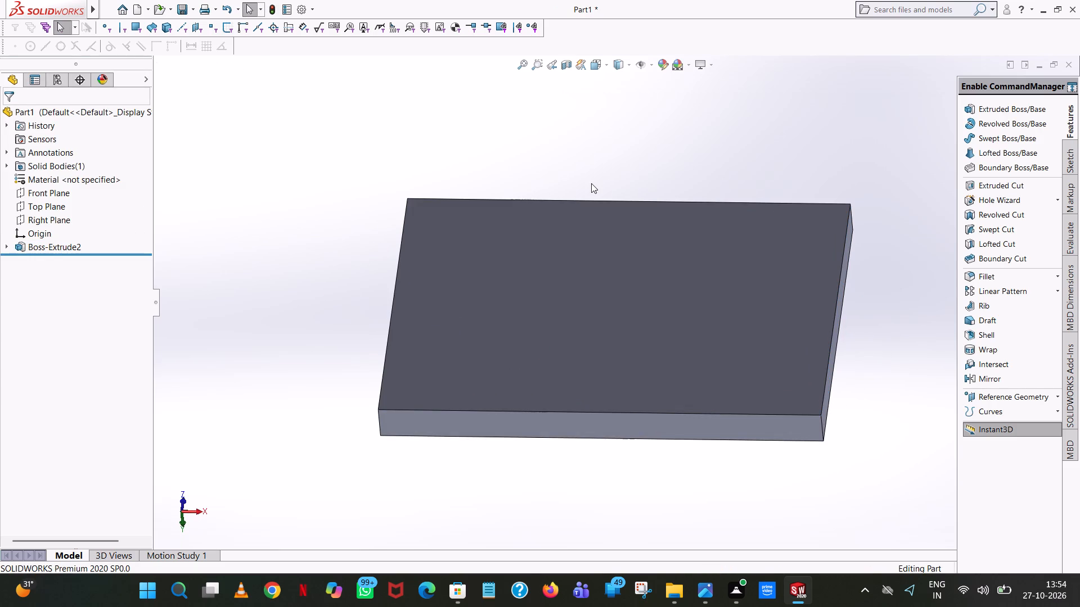
{"action": "key", "text": "ctrl+7"}
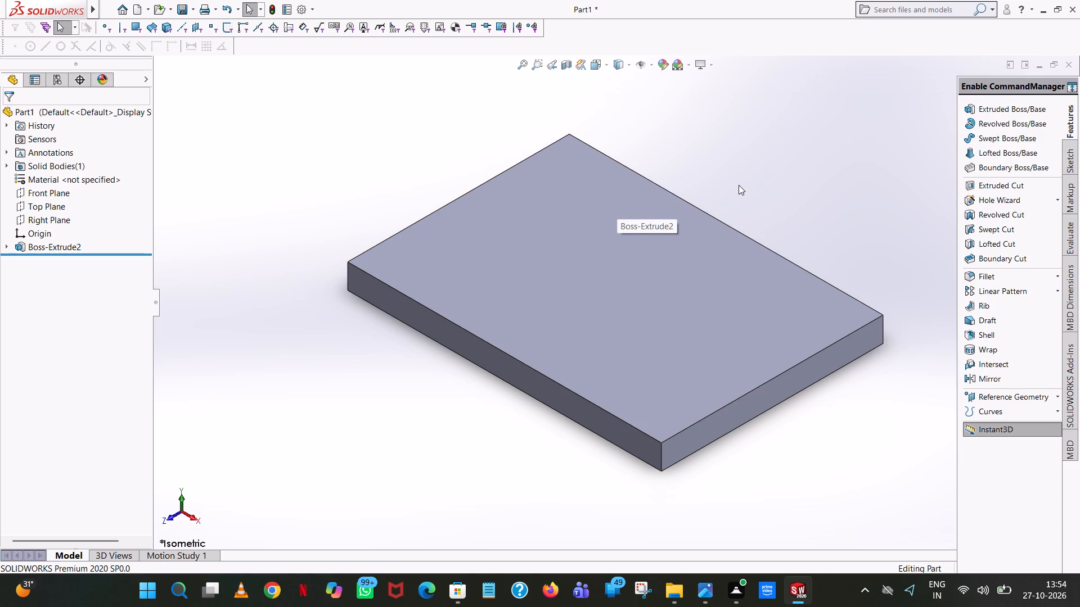
Start a boss sketch on the plate's top face and trace three edges from the origin, leaving the front edge open.
{"action": "left_click", "coordinate": [993, 108]}
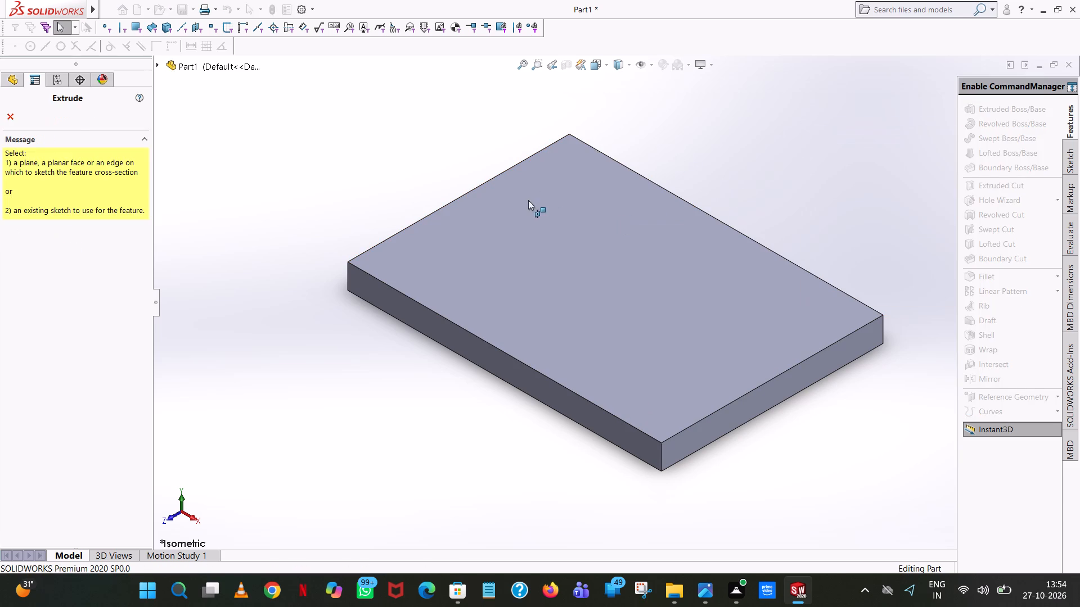
{"action": "left_click", "coordinate": [528, 200]}
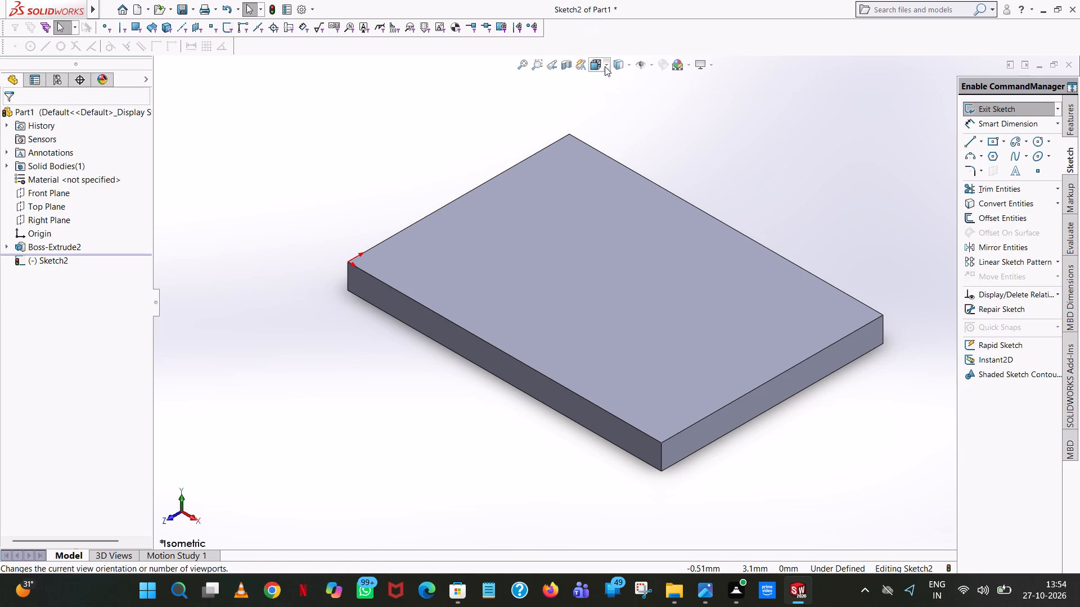
{"action": "left_click", "coordinate": [605, 66]}
{"action": "left_click", "coordinate": [666, 129]}
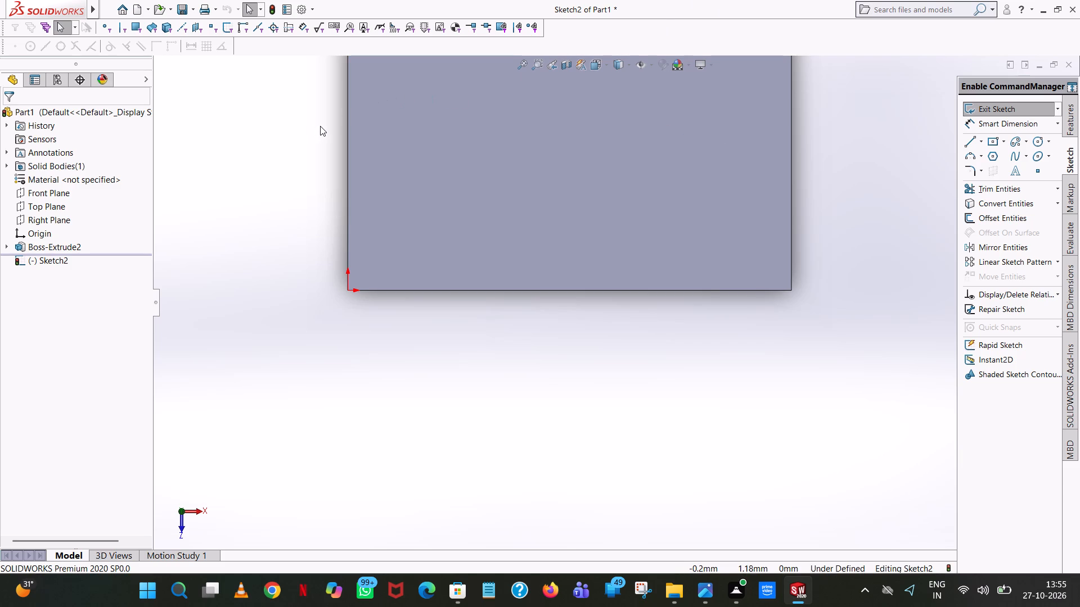
{"action": "scroll", "coordinate": [452, 179], "scroll_direction": "up", "scroll_amount": 3}
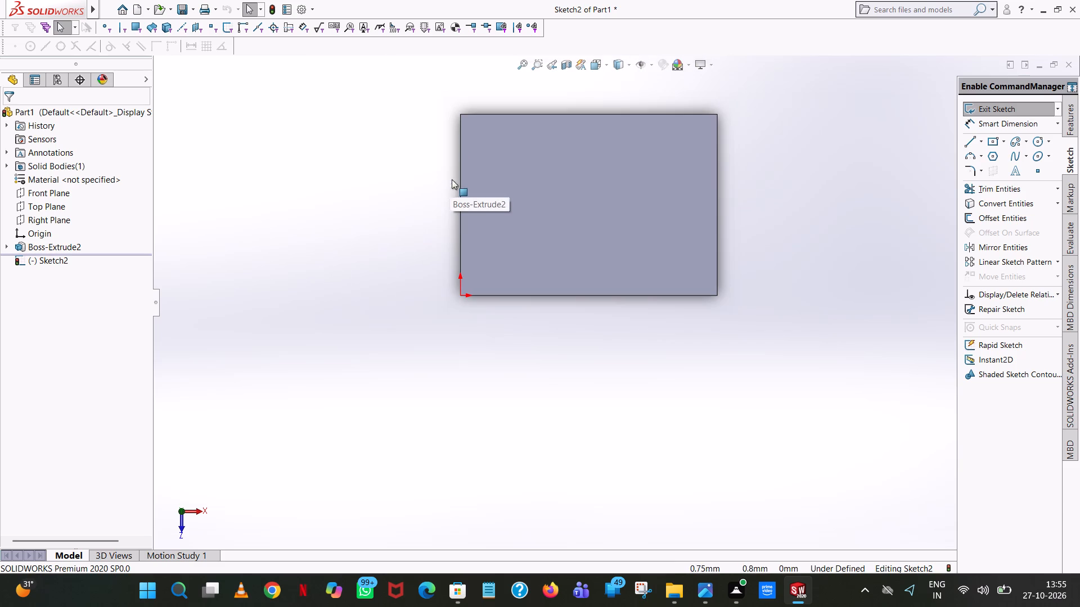
{"action": "left_click", "coordinate": [969, 144]}
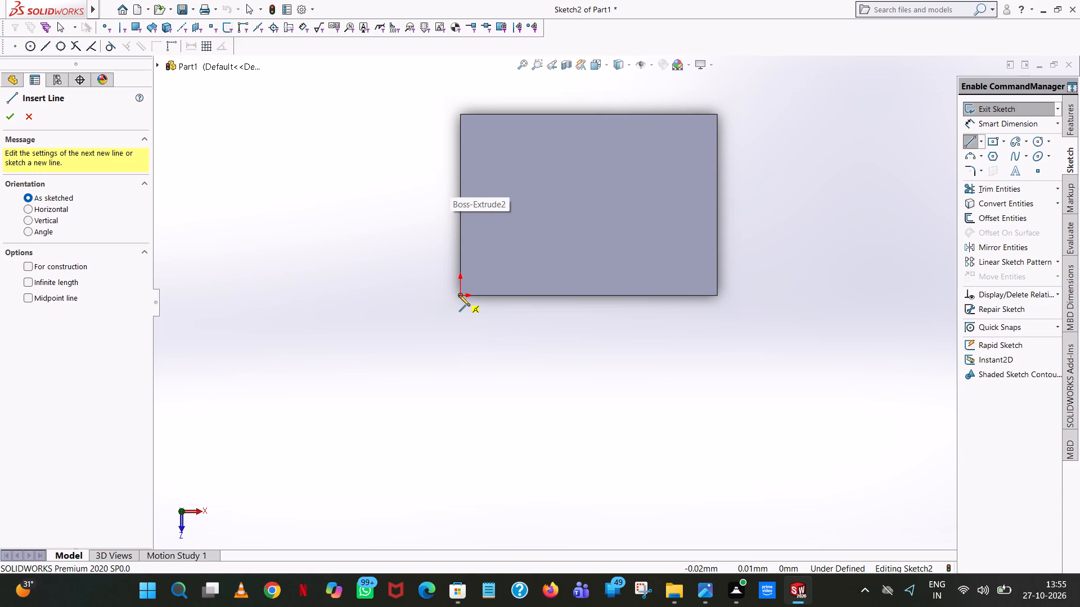
{"action": "left_click", "coordinate": [459, 295]}
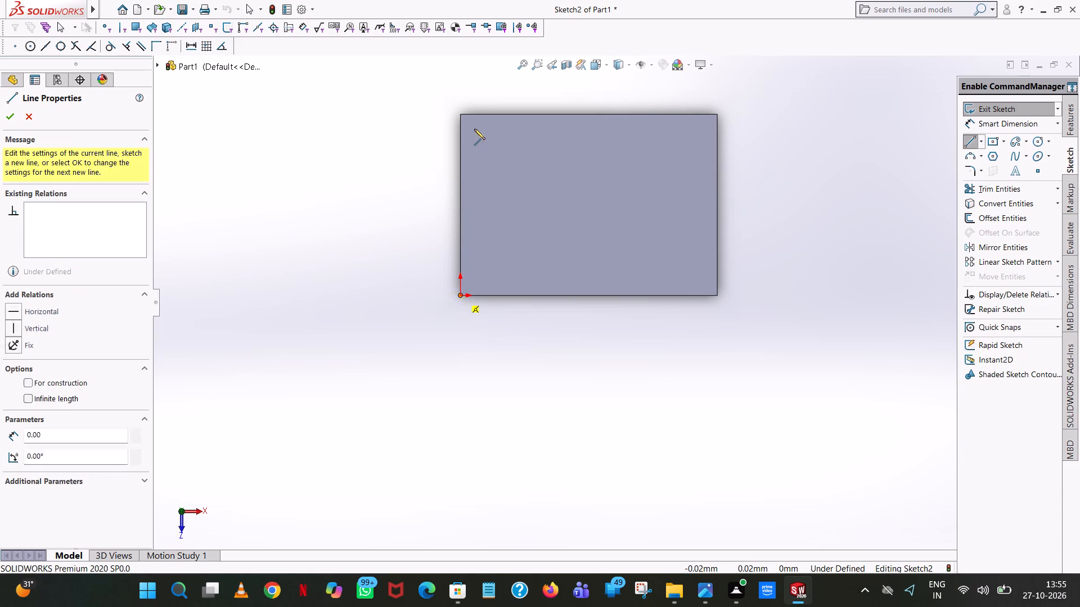
{"action": "scroll", "coordinate": [461, 117], "scroll_direction": "down", "scroll_amount": 2}
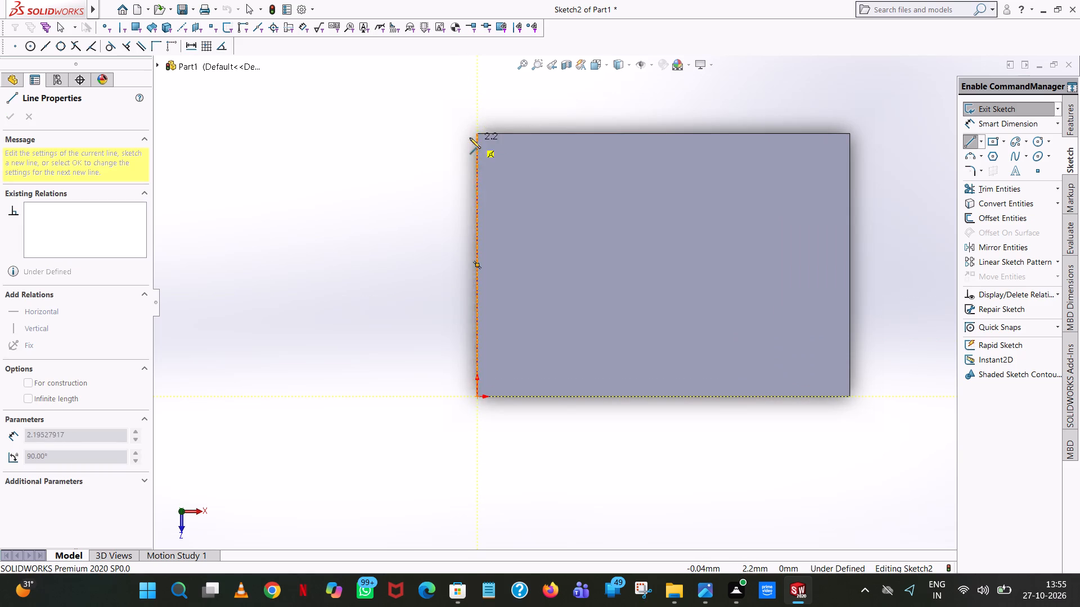
{"action": "left_click", "coordinate": [478, 133]}
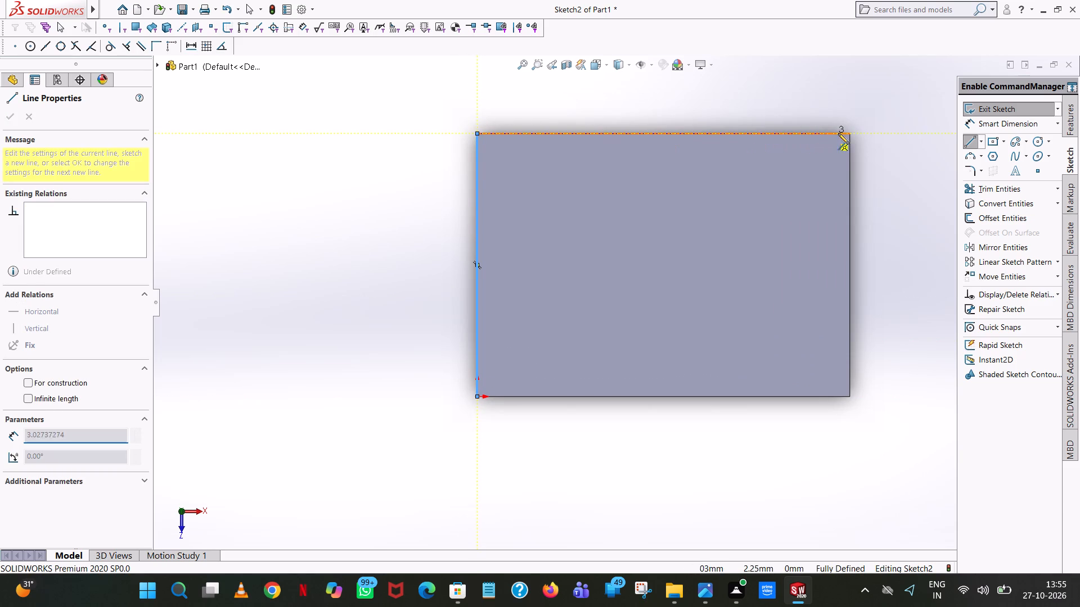
{"action": "left_click", "coordinate": [849, 132]}
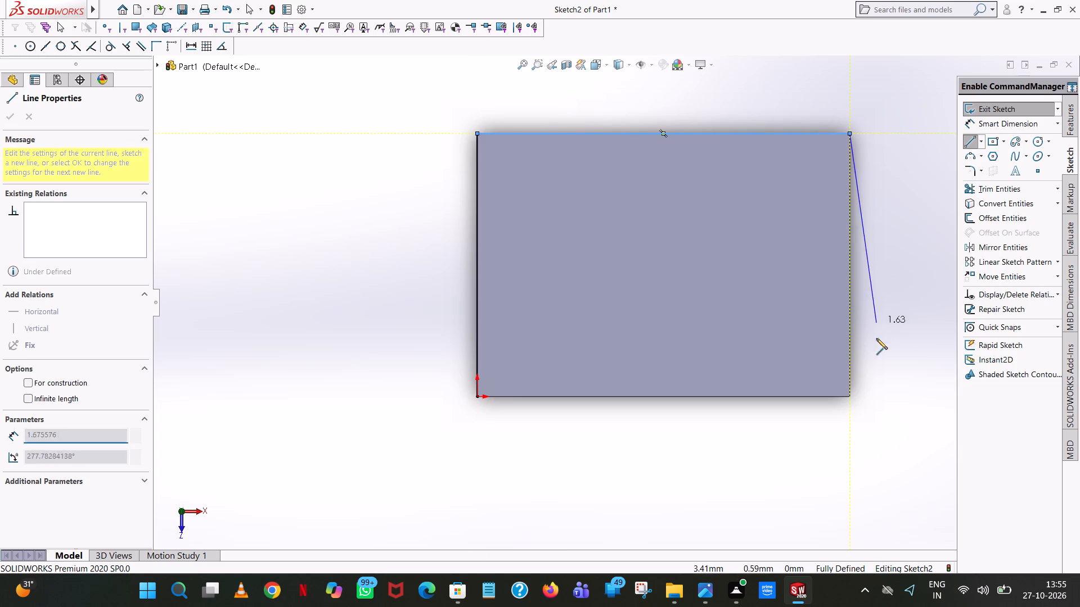
{"action": "left_click", "coordinate": [850, 397]}
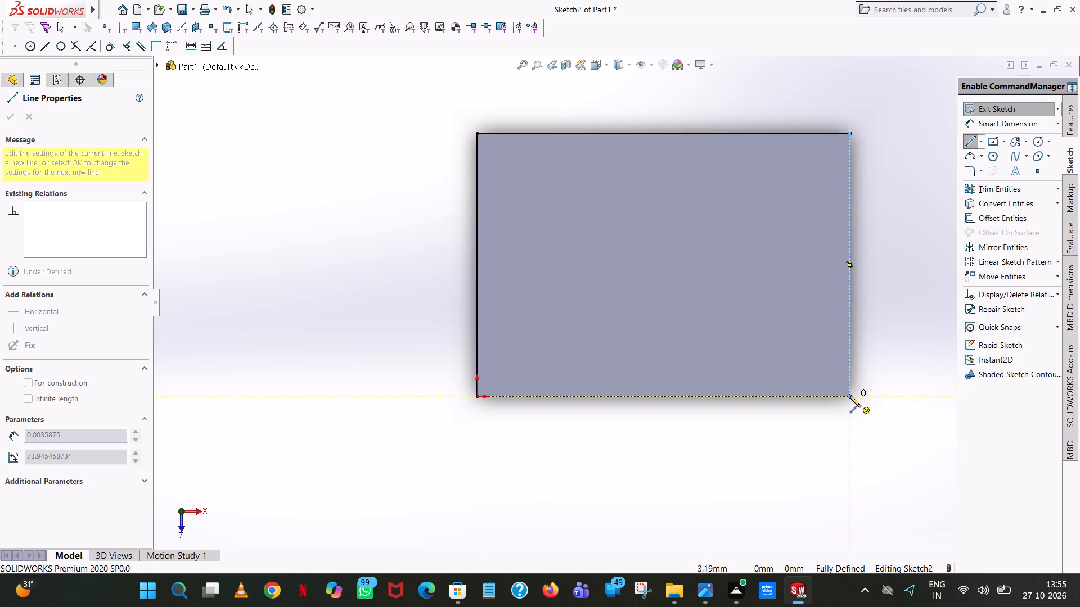
{"action": "right_click", "coordinate": [850, 396]}
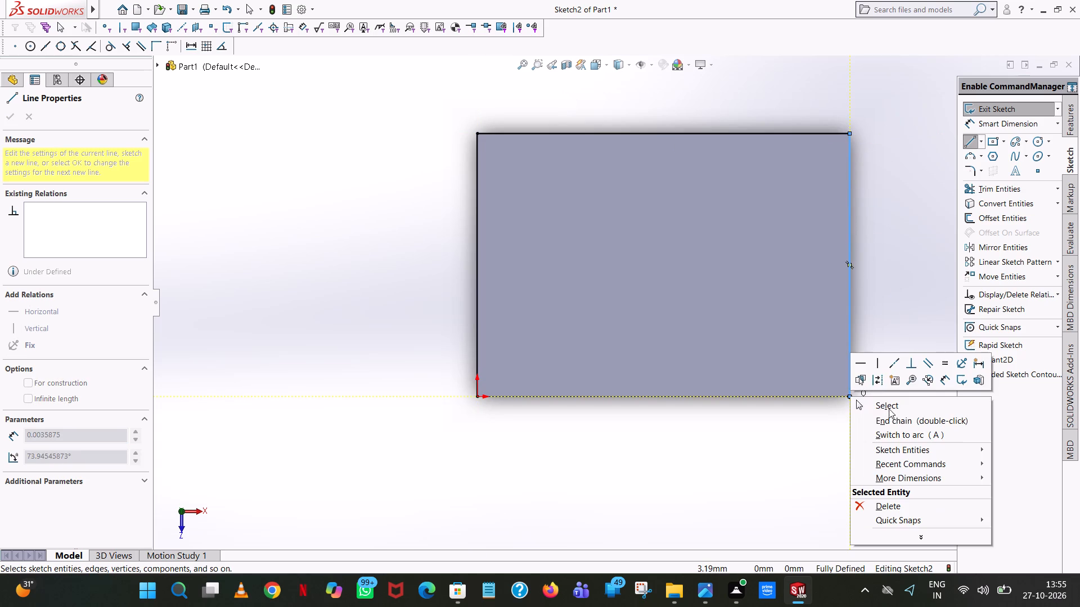
{"action": "left_click", "coordinate": [895, 411]}
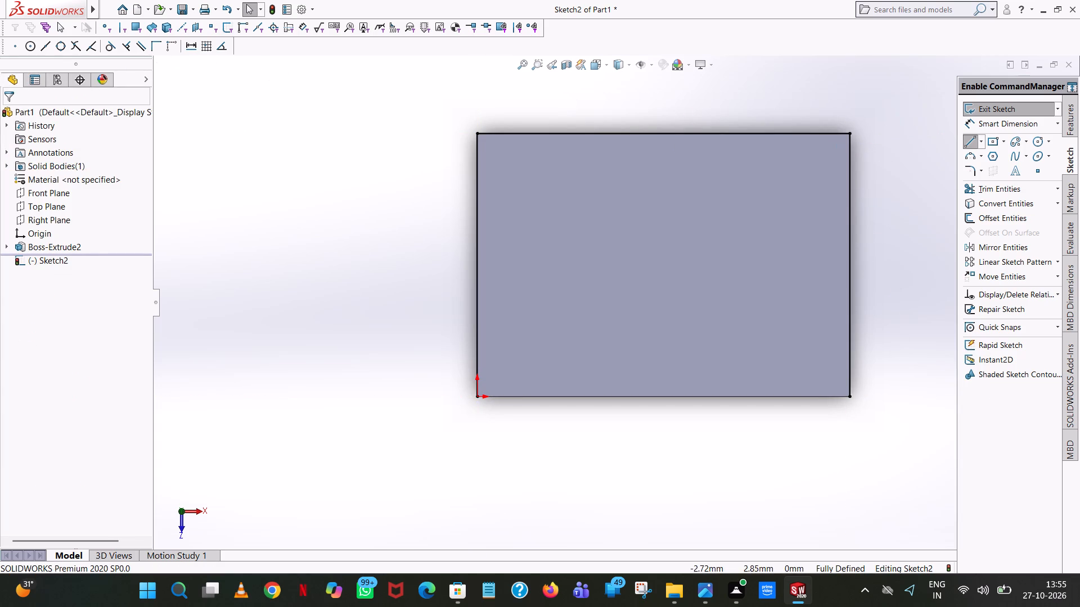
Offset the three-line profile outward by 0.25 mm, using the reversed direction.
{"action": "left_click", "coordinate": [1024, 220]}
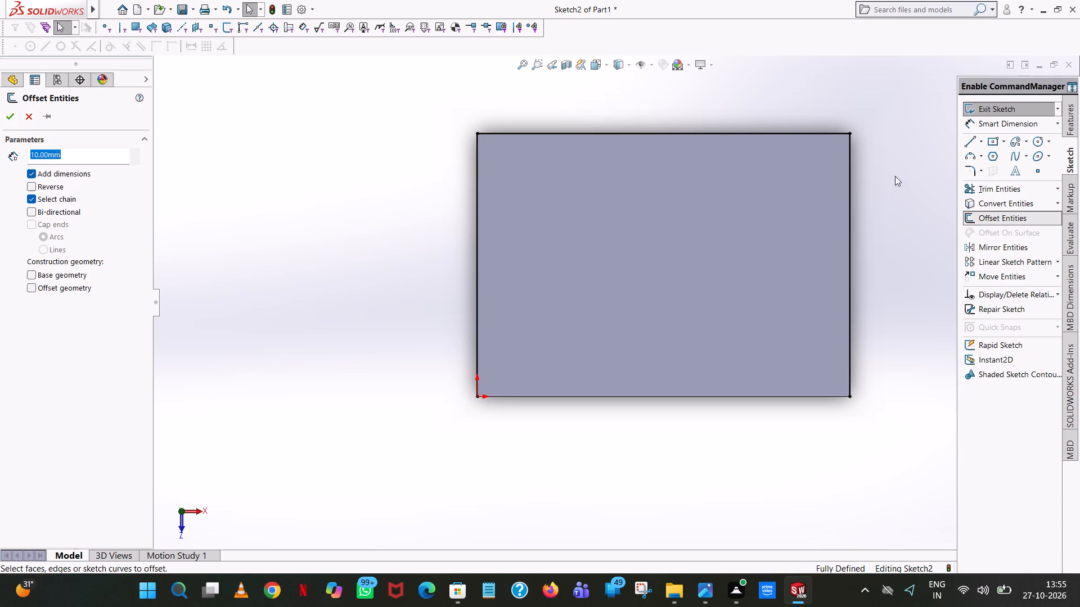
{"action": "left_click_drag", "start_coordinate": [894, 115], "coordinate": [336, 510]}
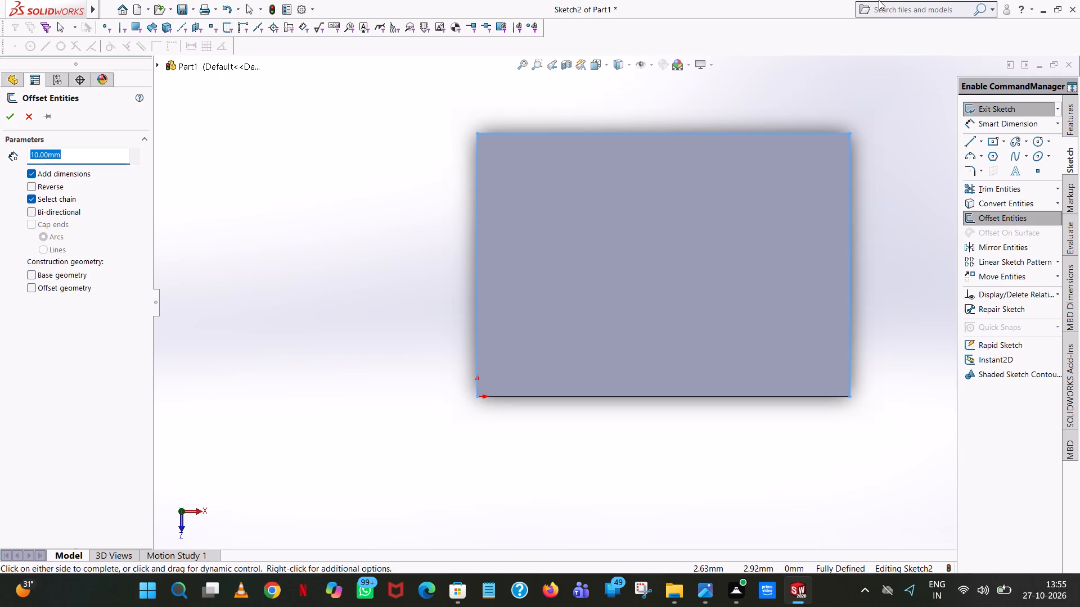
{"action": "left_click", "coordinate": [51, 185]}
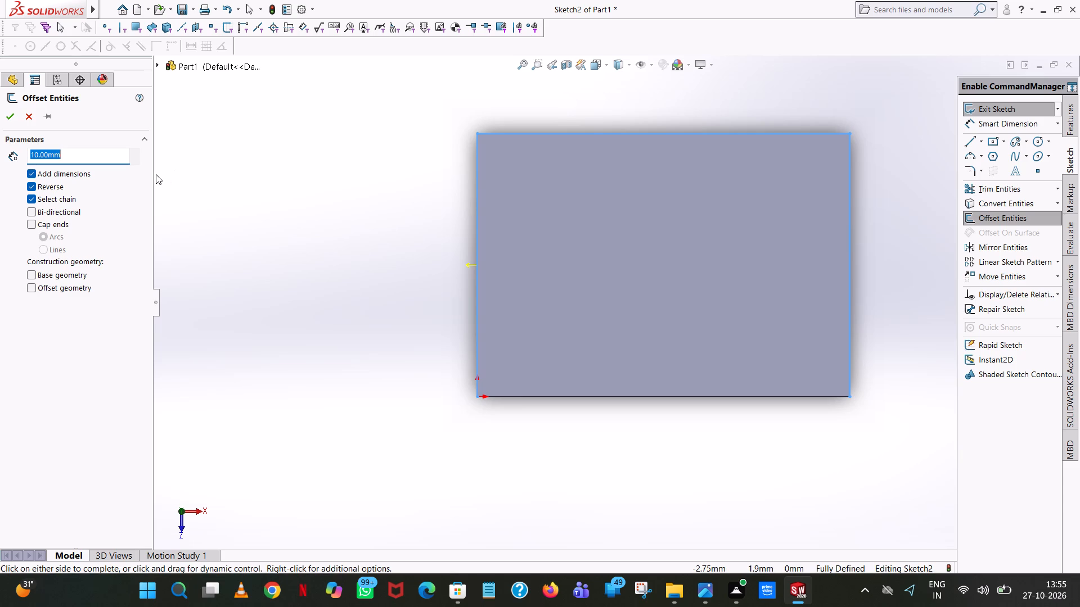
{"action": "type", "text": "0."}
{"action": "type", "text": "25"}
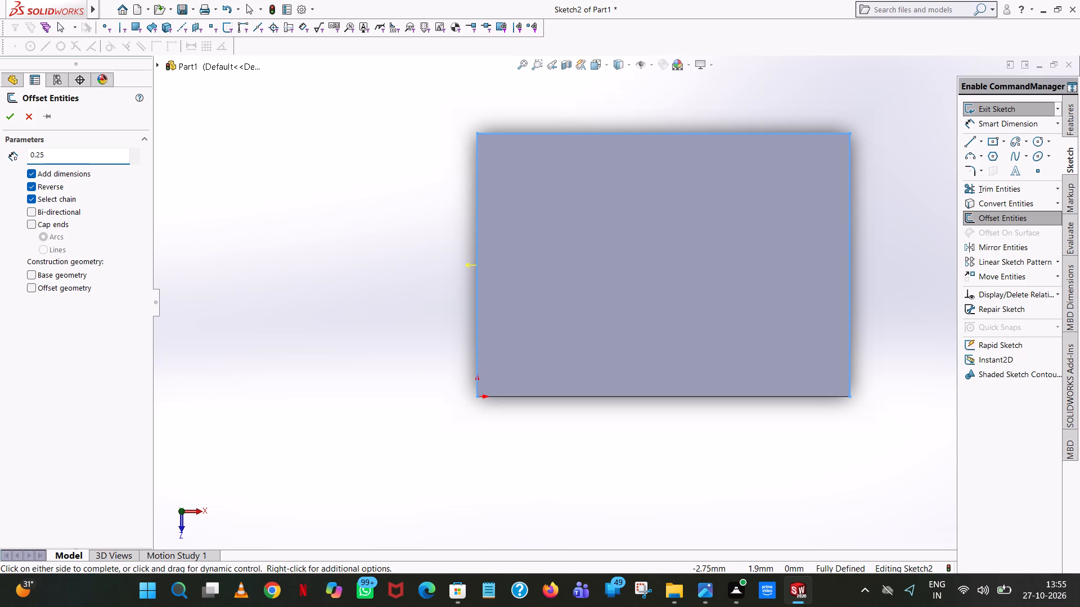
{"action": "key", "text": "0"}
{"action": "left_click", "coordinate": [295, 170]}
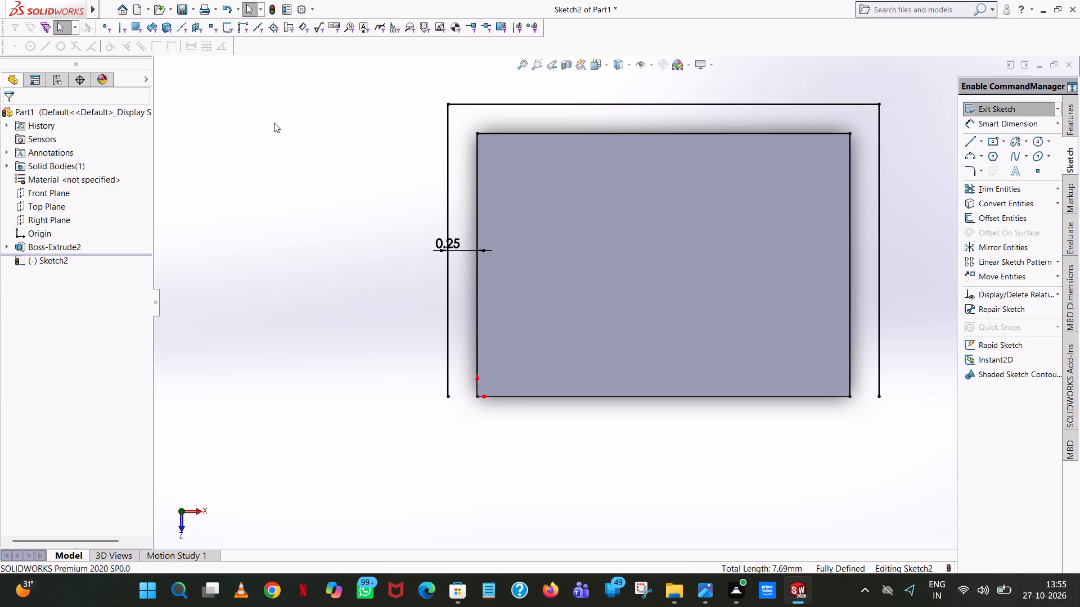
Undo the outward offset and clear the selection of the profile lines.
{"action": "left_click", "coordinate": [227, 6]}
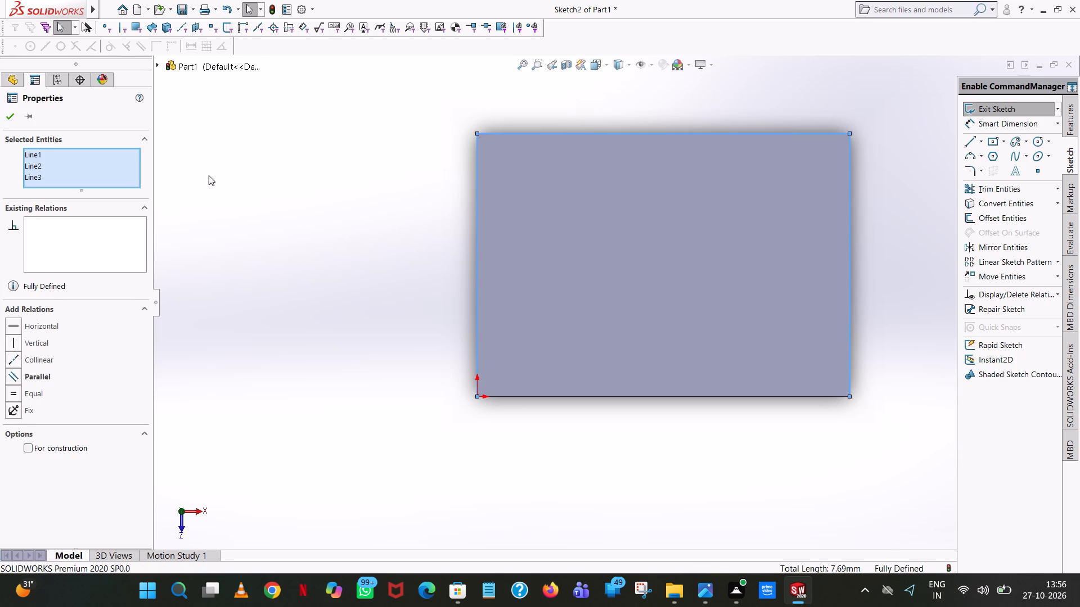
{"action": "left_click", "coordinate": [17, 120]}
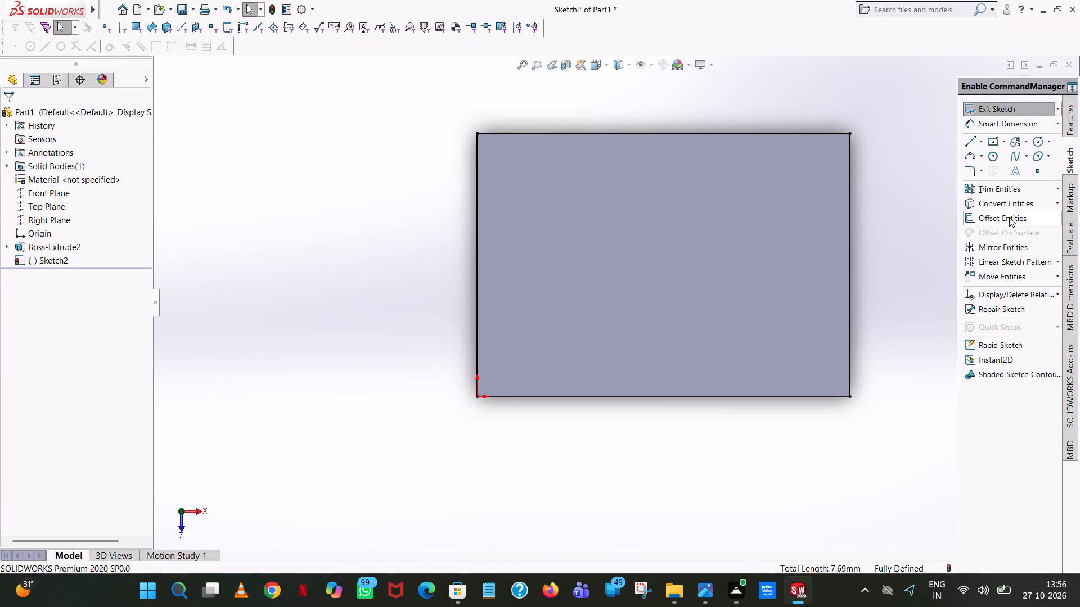
Offset the three-line profile inward by 0.25 mm, with the dimension added.
{"action": "left_click", "coordinate": [1010, 216]}
{"action": "left_click_drag", "start_coordinate": [905, 105], "coordinate": [335, 606]}
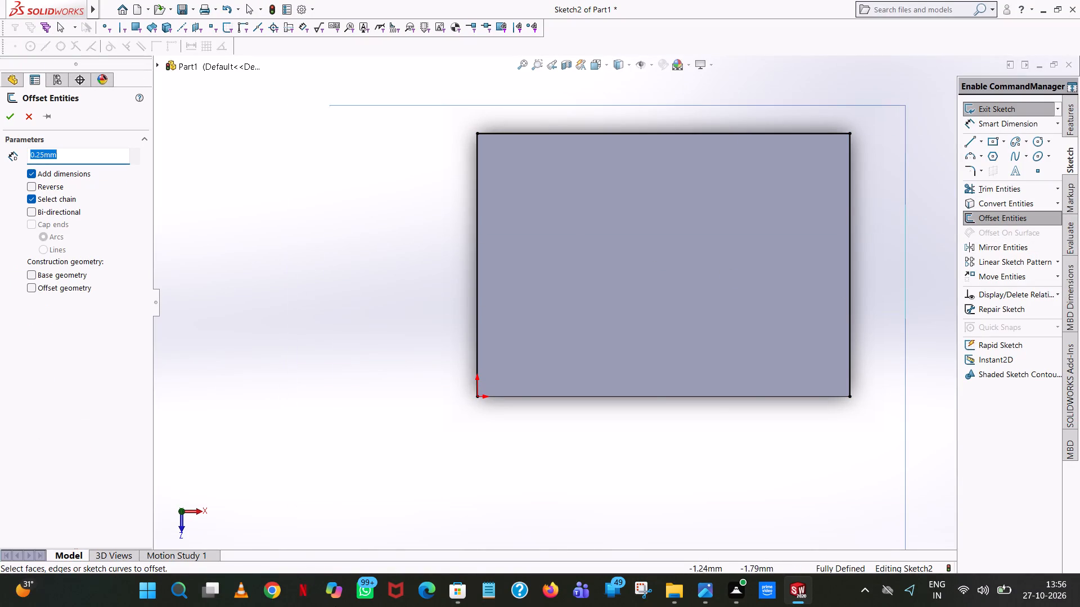
{"action": "left_click_drag", "start_coordinate": [335, 606], "coordinate": [351, 501]}
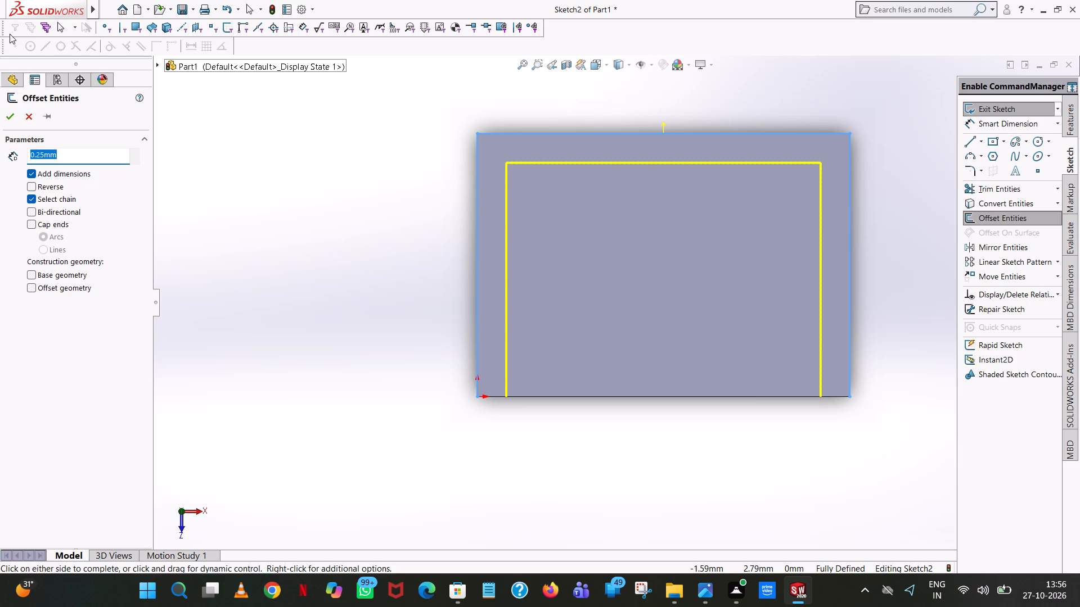
{"action": "left_click", "coordinate": [13, 114]}
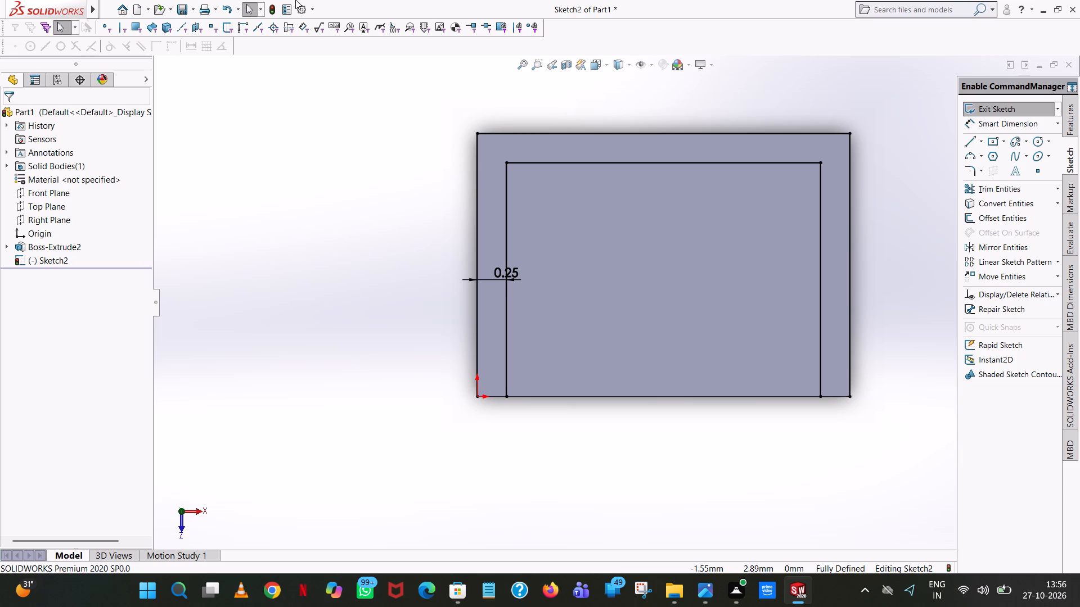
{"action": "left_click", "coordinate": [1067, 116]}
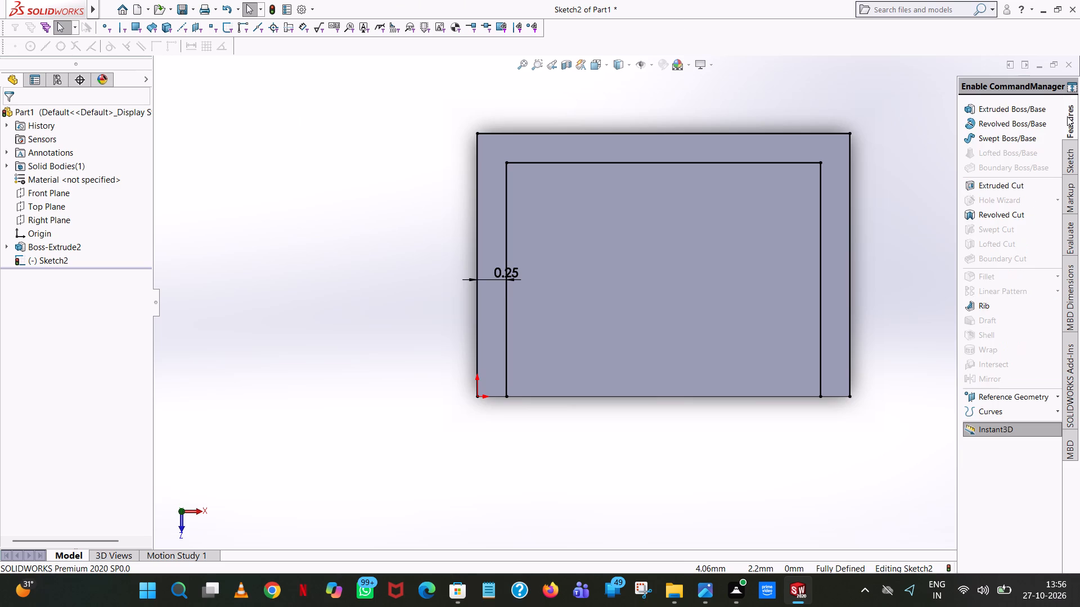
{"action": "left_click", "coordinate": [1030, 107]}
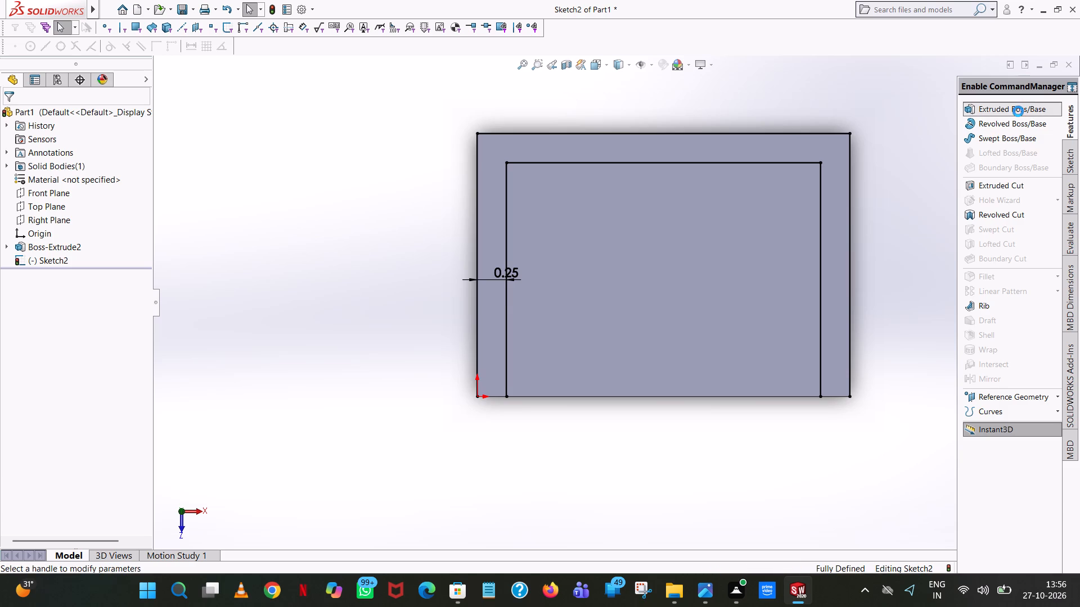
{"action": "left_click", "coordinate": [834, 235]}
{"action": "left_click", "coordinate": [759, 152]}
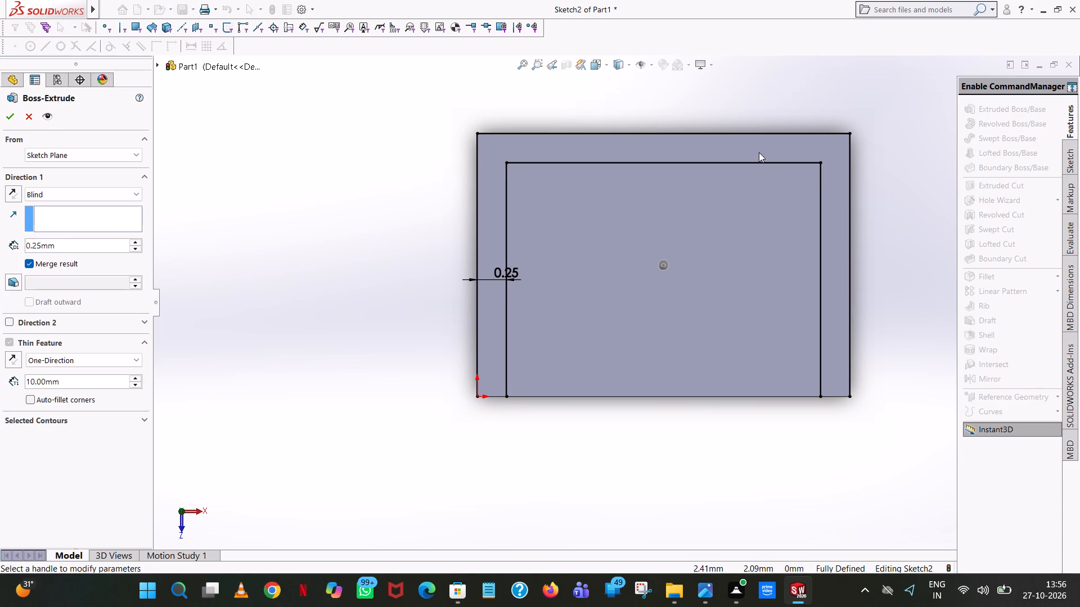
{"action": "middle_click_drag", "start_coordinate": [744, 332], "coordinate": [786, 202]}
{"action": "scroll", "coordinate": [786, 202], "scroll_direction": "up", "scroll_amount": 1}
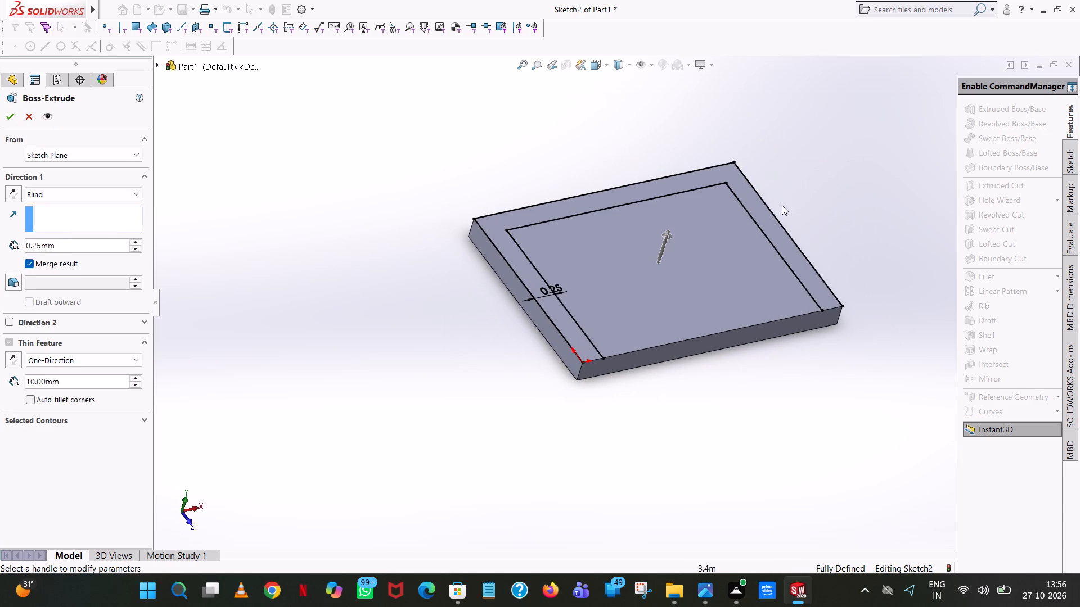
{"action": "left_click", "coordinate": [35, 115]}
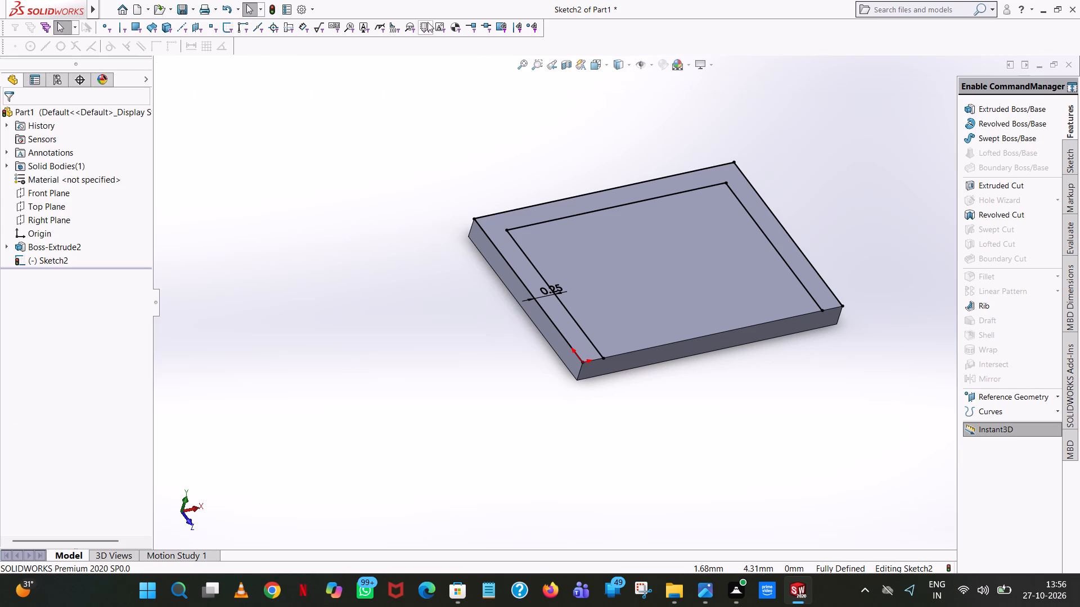
Close both open ends of the wall profile with short lines along the plate's front edge.
{"action": "left_click", "coordinate": [606, 65]}
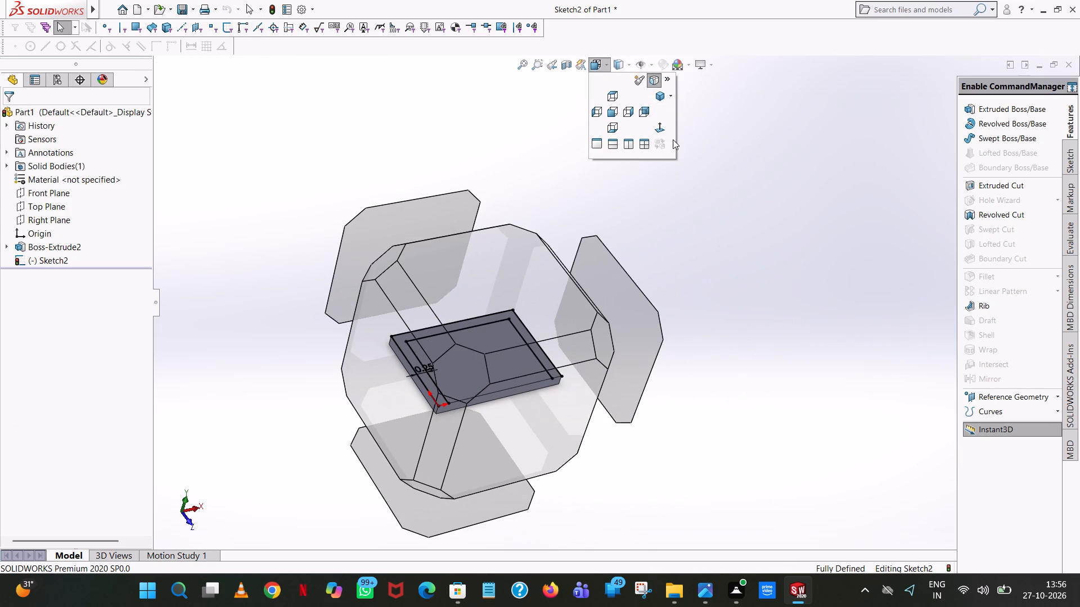
{"action": "left_click", "coordinate": [657, 132]}
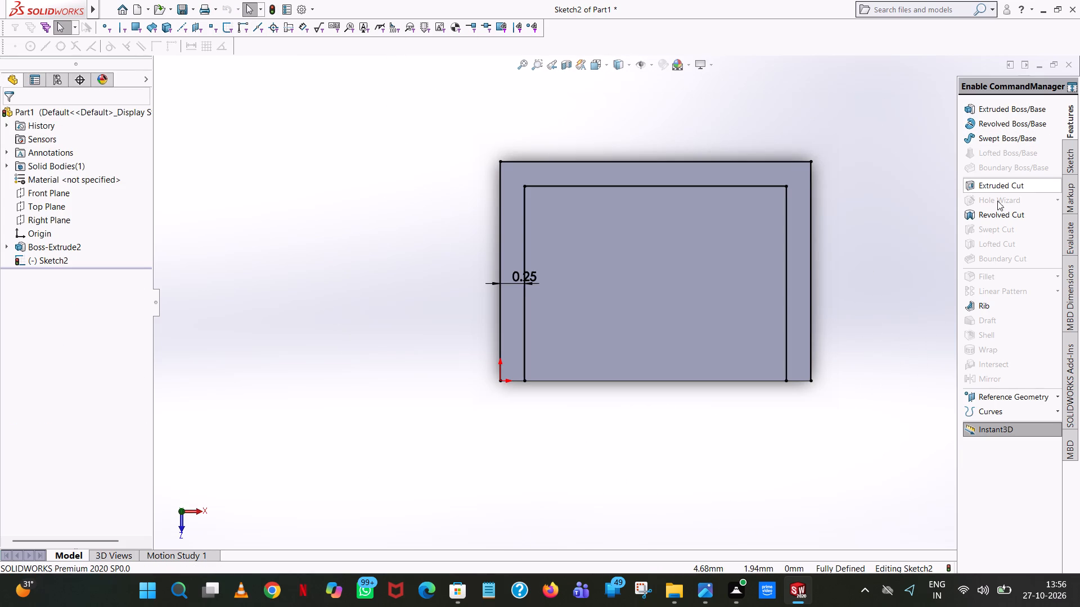
{"action": "left_click", "coordinate": [1075, 152]}
{"action": "left_click", "coordinate": [975, 141]}
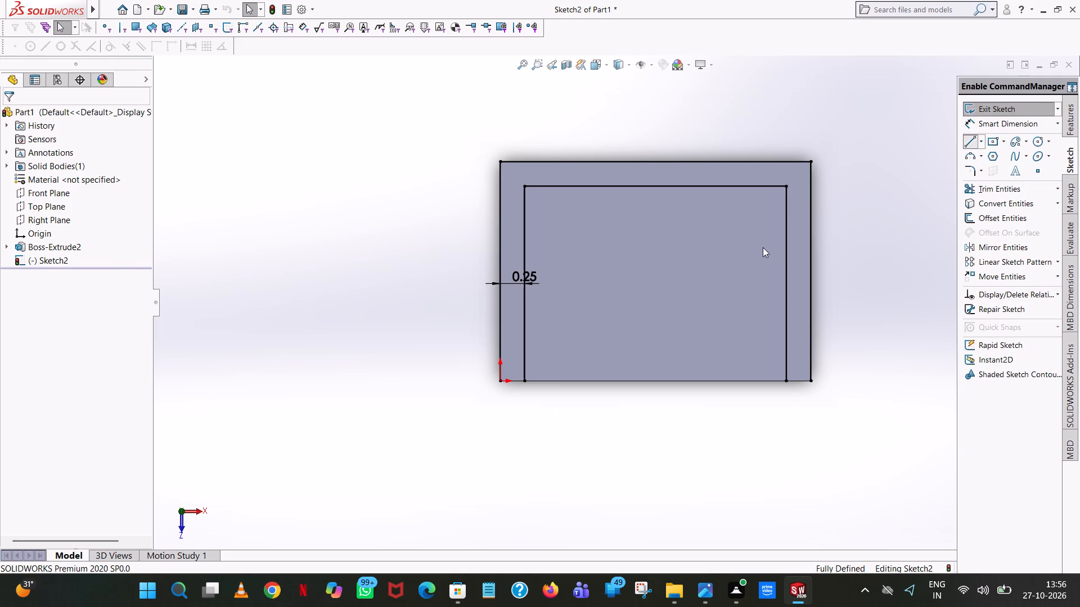
{"action": "left_click", "coordinate": [786, 382]}
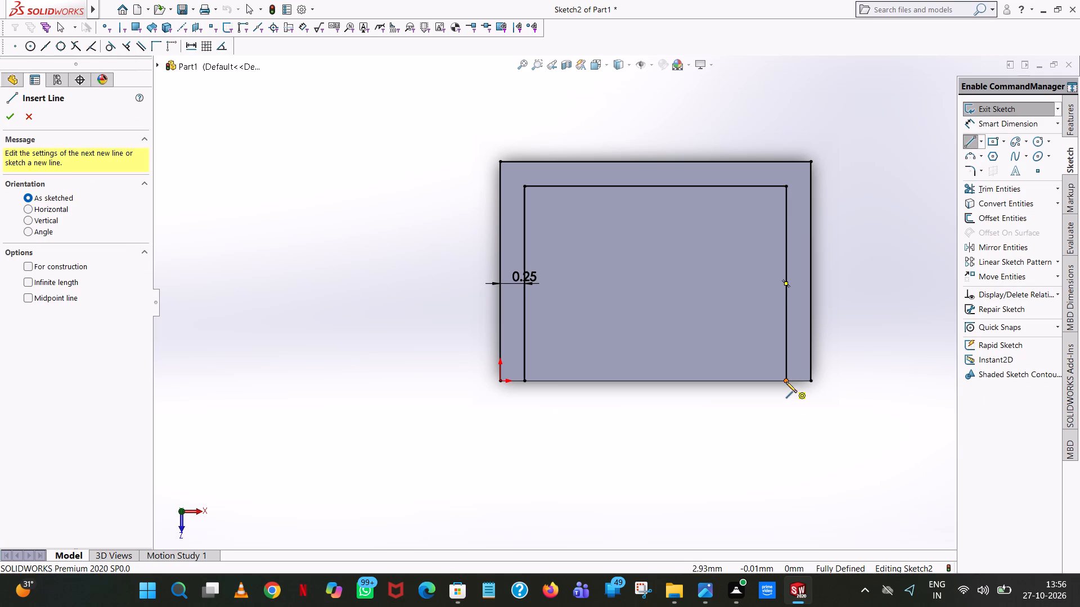
{"action": "left_click", "coordinate": [813, 382]}
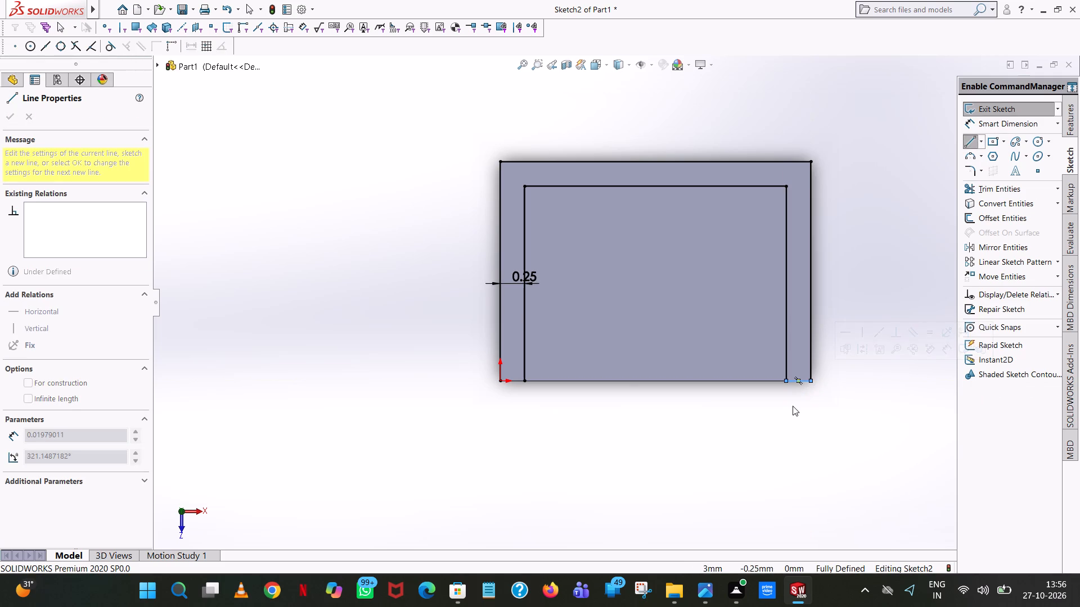
{"action": "left_click", "coordinate": [500, 382]}
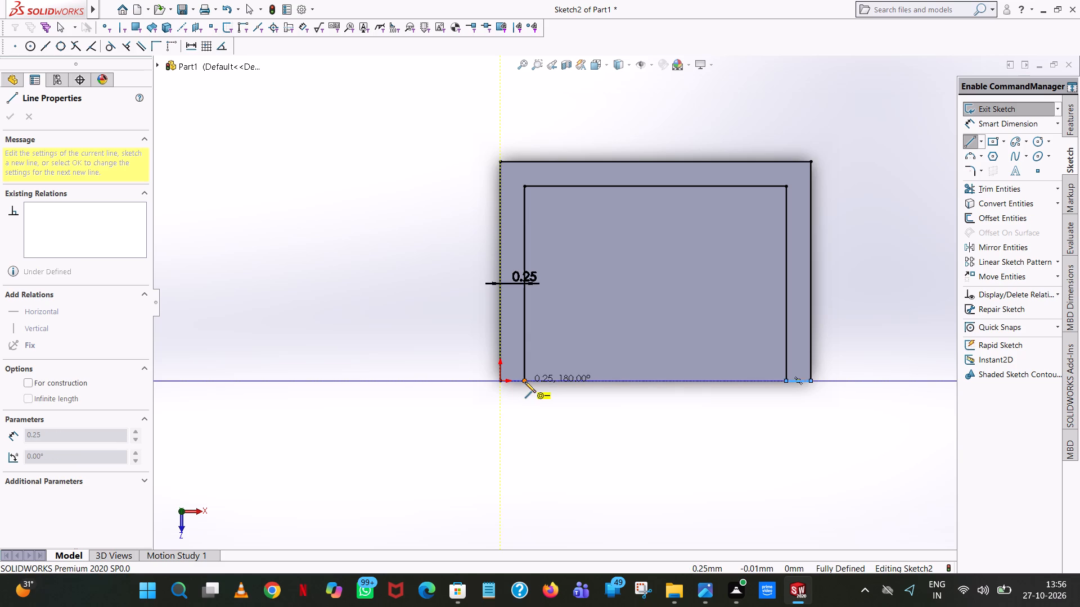
{"action": "left_click", "coordinate": [525, 382]}
{"action": "right_click", "coordinate": [525, 382]}
{"action": "left_click", "coordinate": [556, 391]}
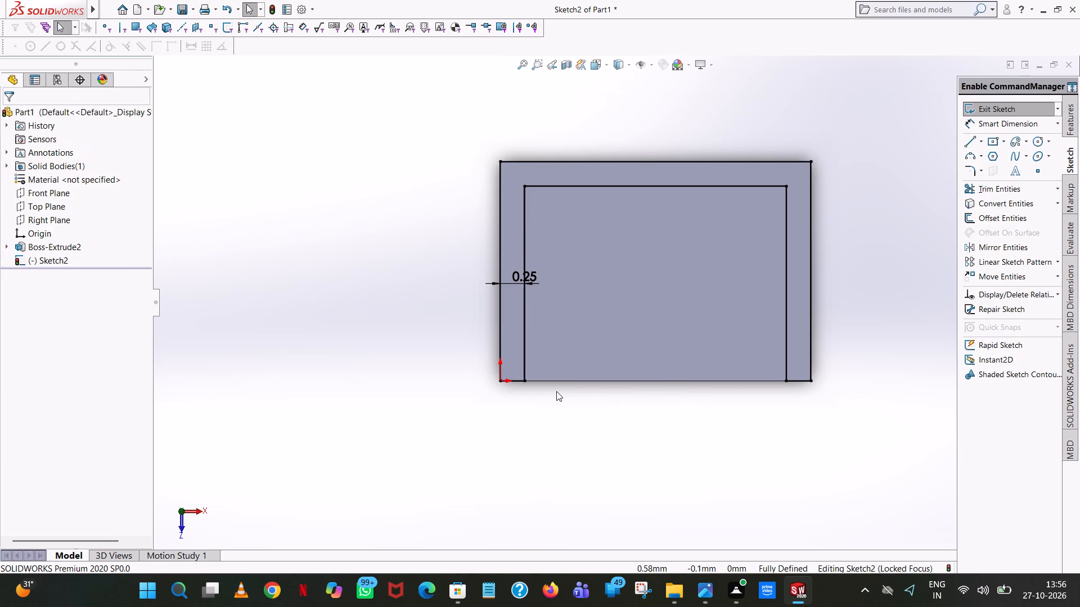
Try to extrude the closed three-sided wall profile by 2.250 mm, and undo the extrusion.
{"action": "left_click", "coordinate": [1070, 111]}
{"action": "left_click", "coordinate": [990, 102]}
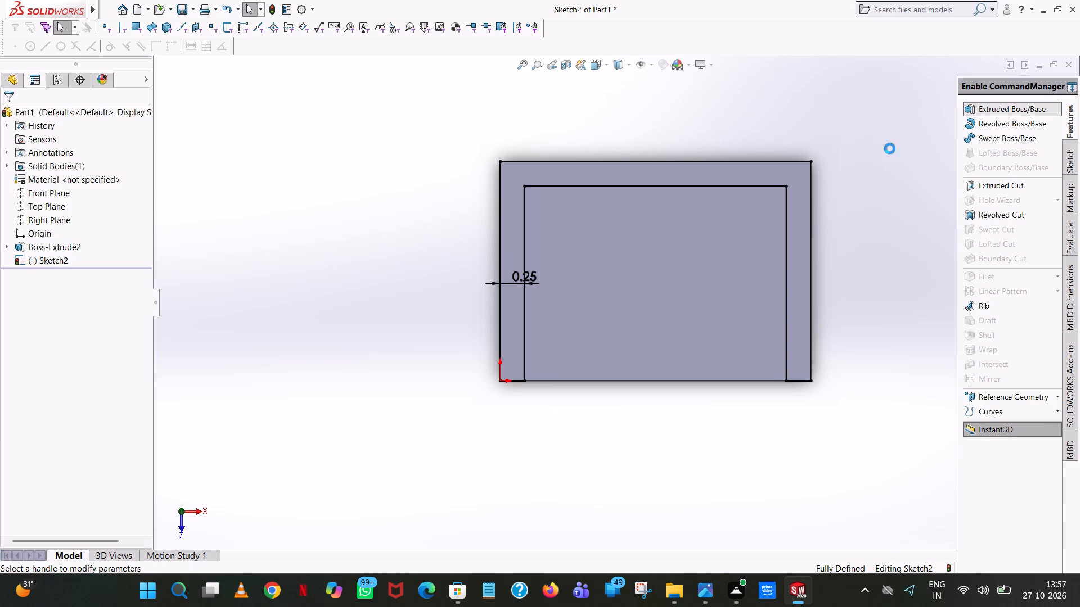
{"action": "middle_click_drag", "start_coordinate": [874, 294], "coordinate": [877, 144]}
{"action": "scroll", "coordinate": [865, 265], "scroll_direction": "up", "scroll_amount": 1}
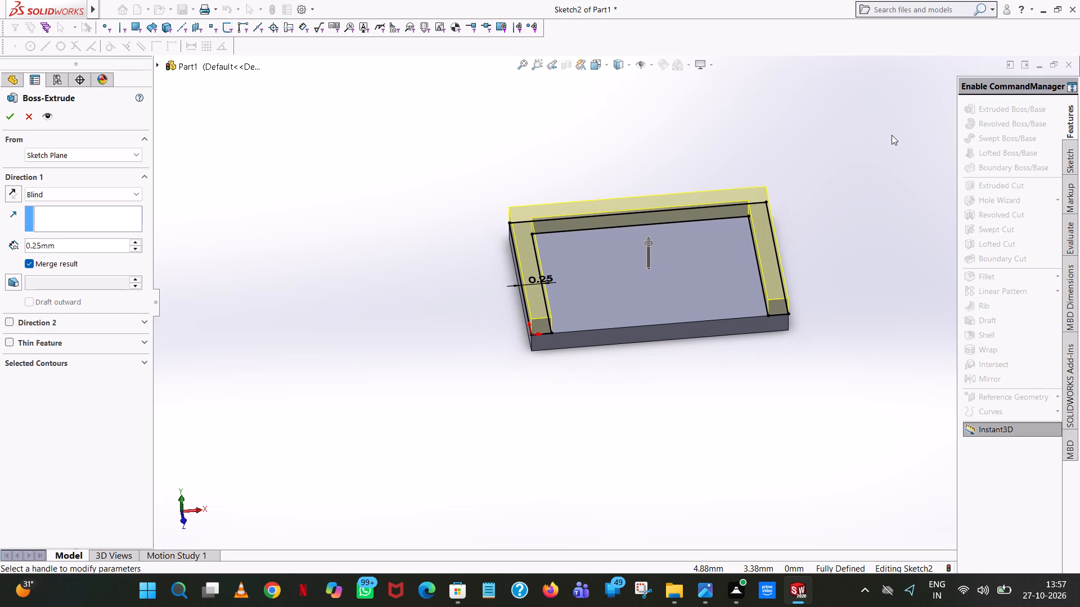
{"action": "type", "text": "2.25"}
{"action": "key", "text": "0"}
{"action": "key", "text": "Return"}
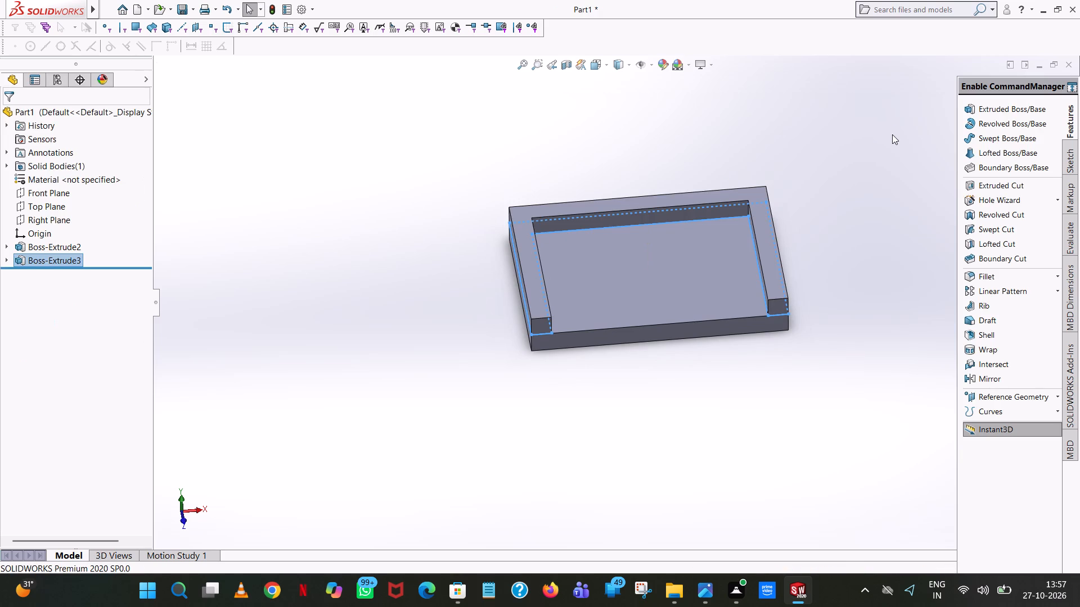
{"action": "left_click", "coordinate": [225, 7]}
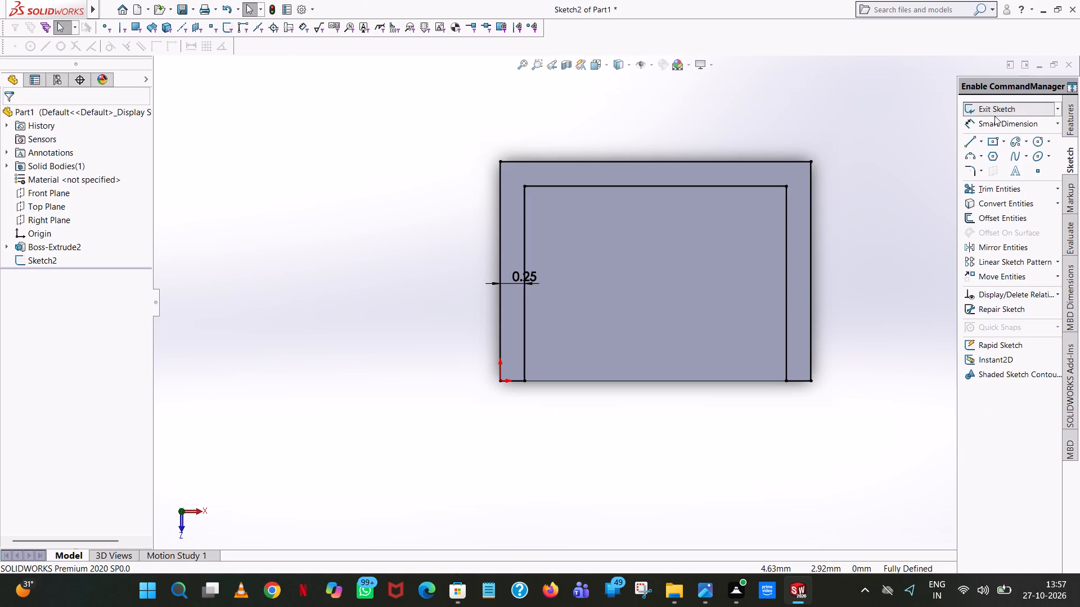
Extrude the closed three-sided wall profile upward from the base plate to a blind depth of 2.250 mm, merged with the plate.
{"action": "left_click", "coordinate": [1071, 120]}
{"action": "left_click", "coordinate": [988, 108]}
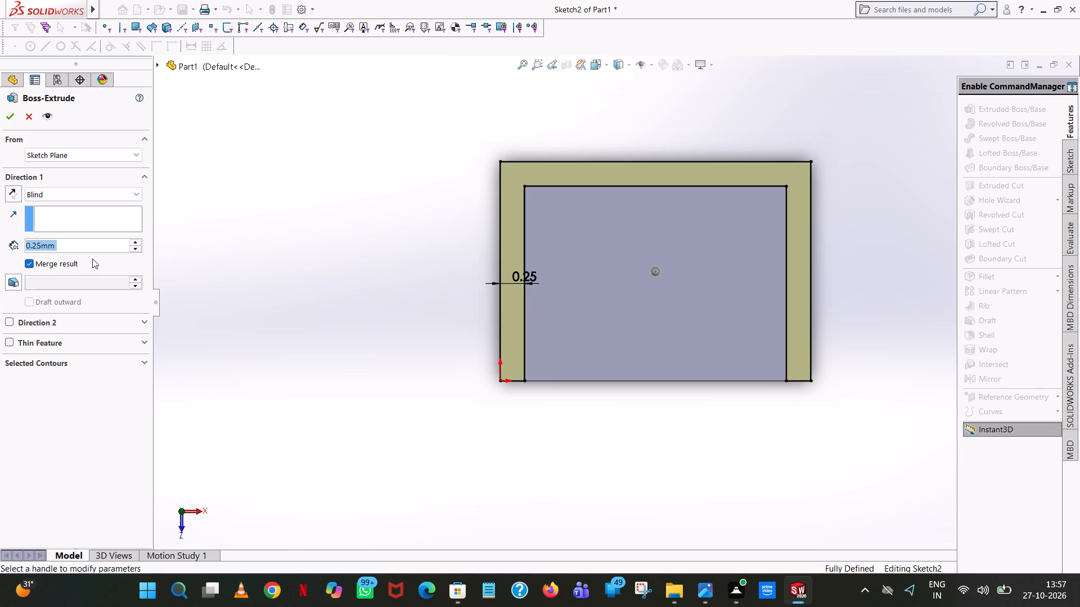
{"action": "type", "text": "2.250"}
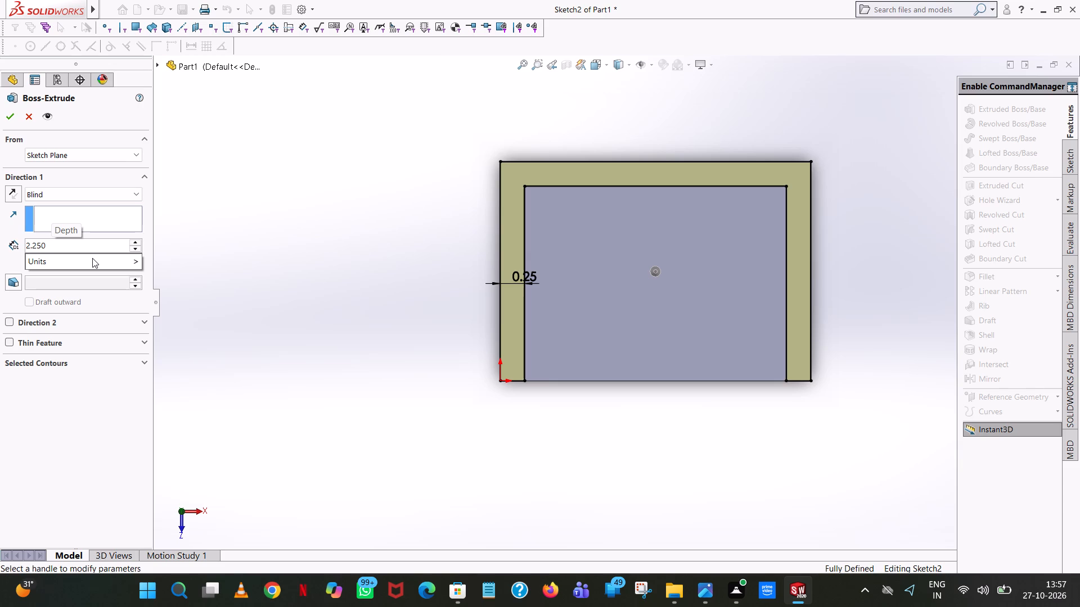
{"action": "key", "text": "Return"}
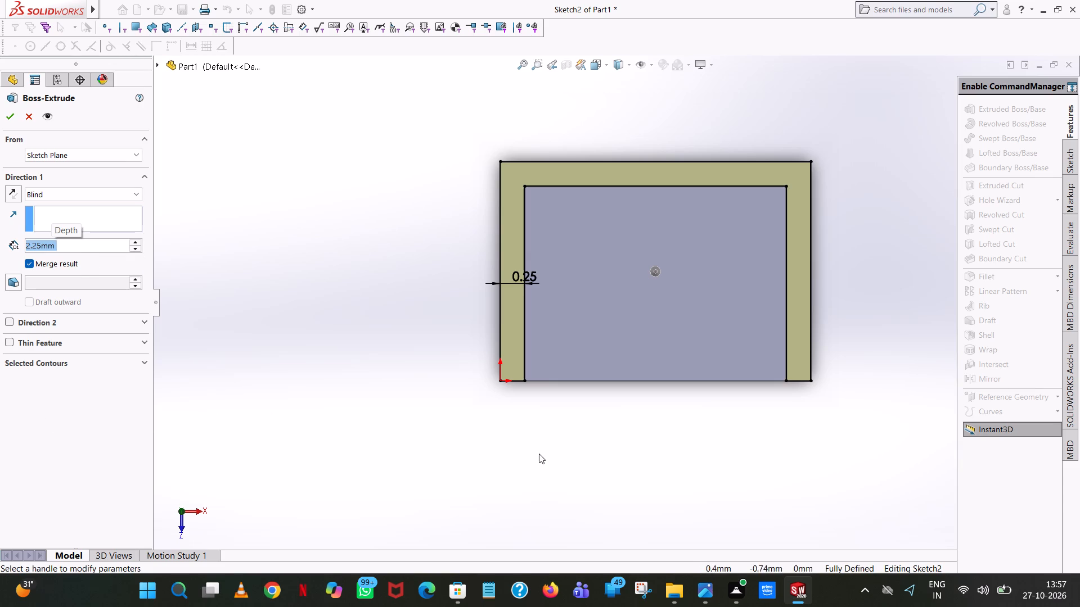
{"action": "middle_click_drag", "start_coordinate": [543, 452], "coordinate": [606, 366]}
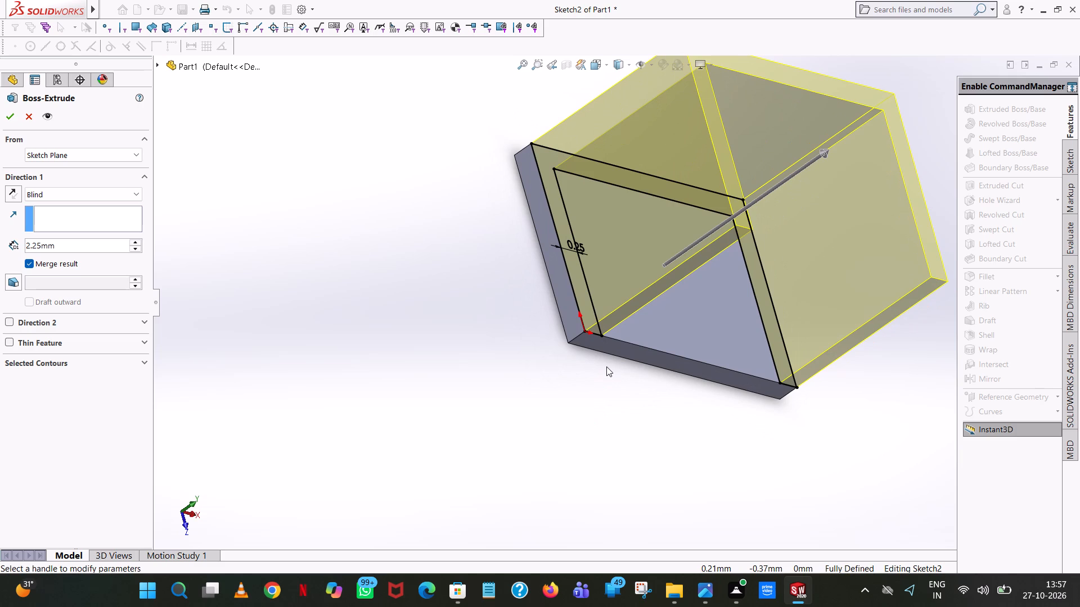
{"action": "left_click", "coordinate": [10, 117]}
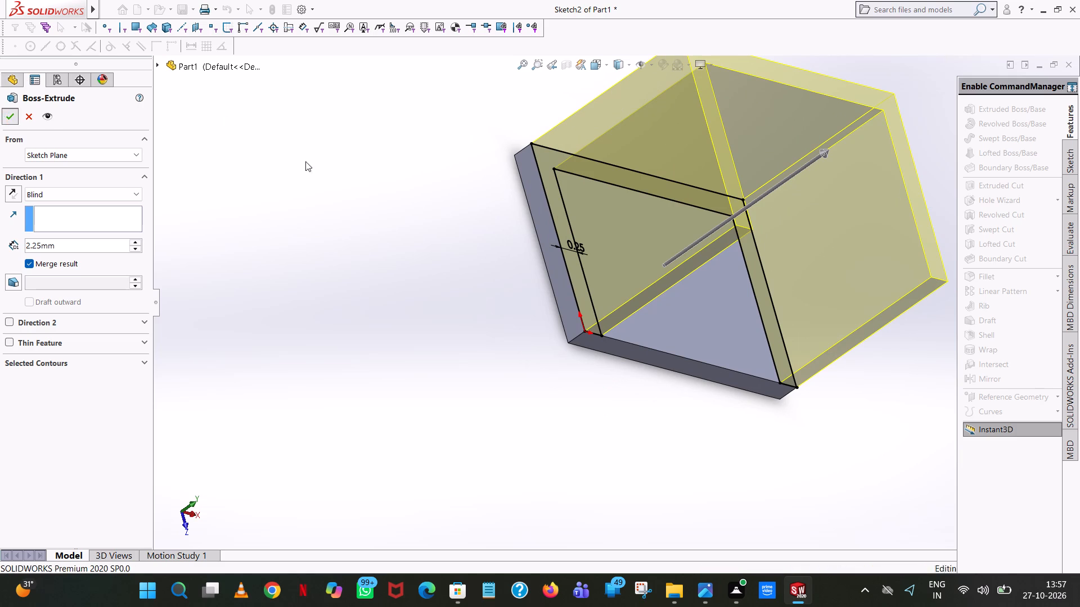
{"action": "left_click", "coordinate": [327, 191]}
Examine the walled bracket from the back, the open front and inside around the base plate.
{"action": "middle_click_drag", "start_coordinate": [348, 192], "coordinate": [508, 234]}
{"action": "scroll", "coordinate": [379, 205], "scroll_direction": "up", "scroll_amount": 1}
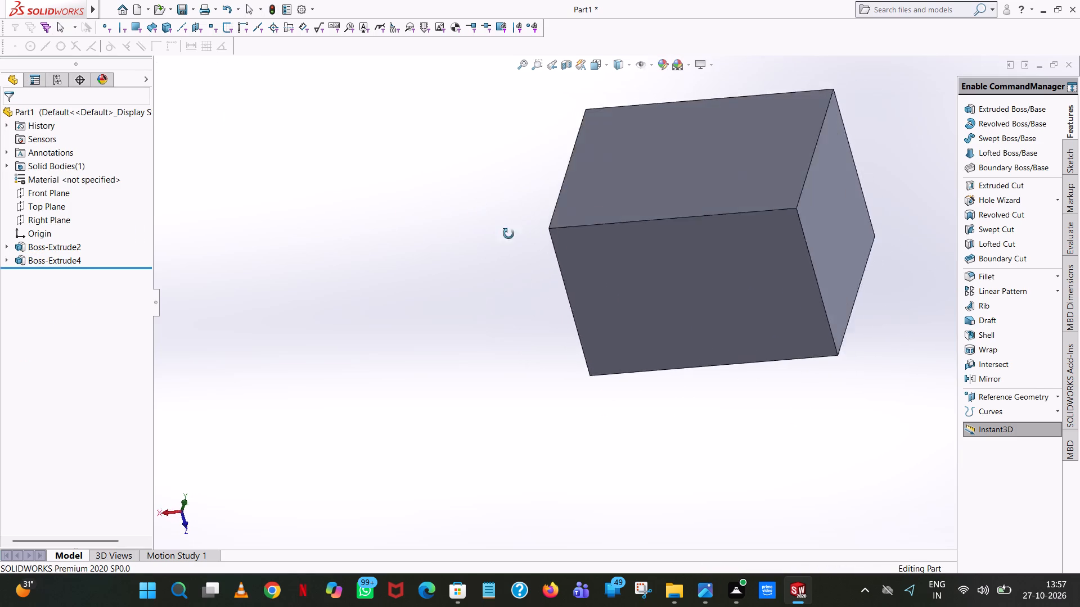
{"action": "middle_click_drag", "start_coordinate": [508, 234], "coordinate": [572, 368]}
{"action": "scroll", "coordinate": [494, 506], "scroll_direction": "up", "scroll_amount": 1}
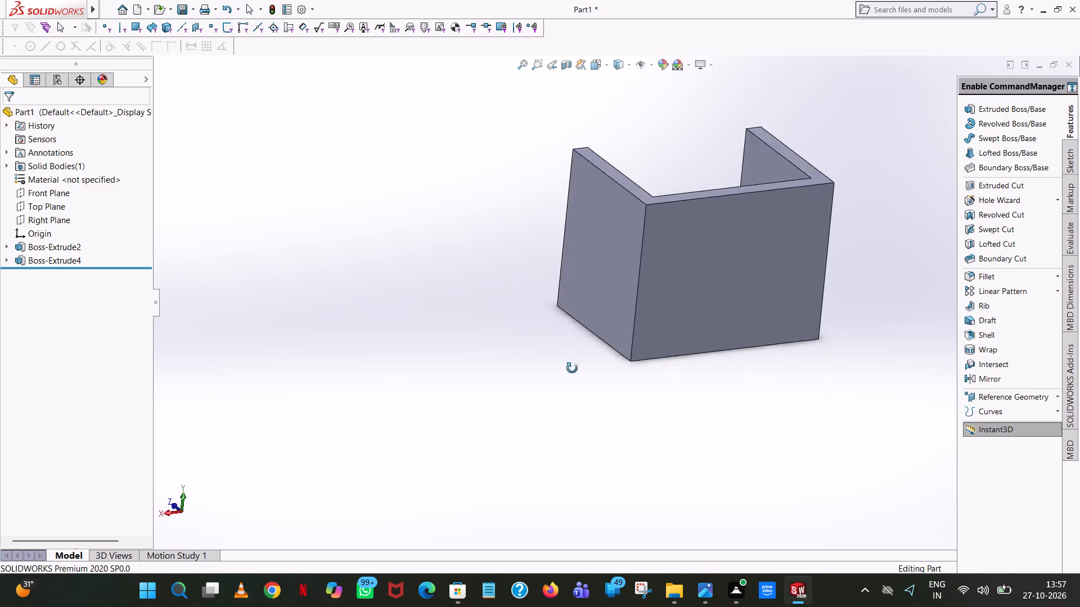
{"action": "middle_click_drag", "start_coordinate": [572, 368], "coordinate": [766, 410]}
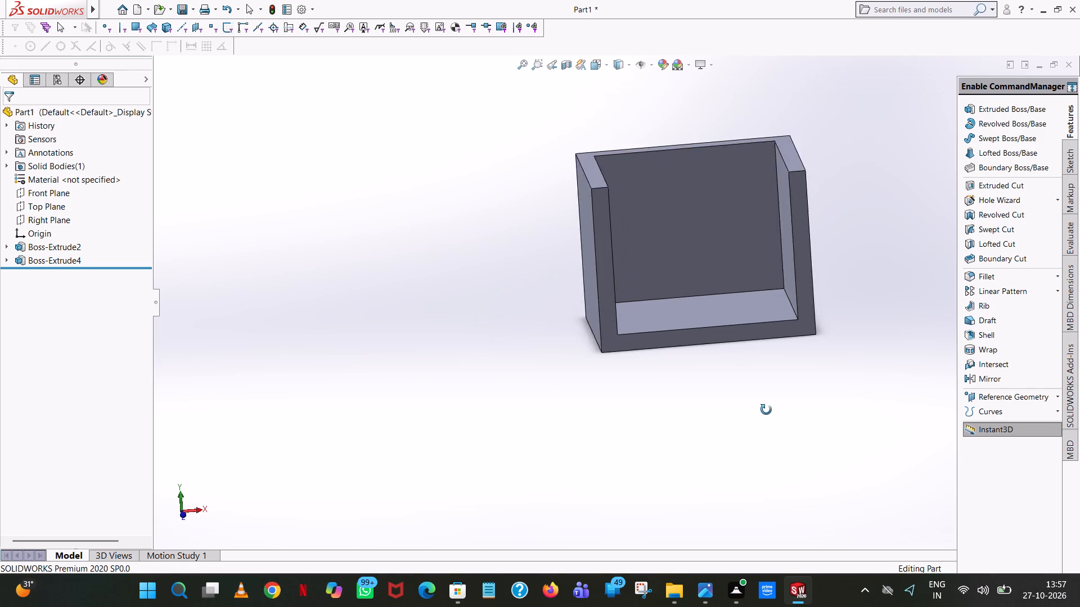
{"action": "middle_click_drag", "start_coordinate": [766, 410], "coordinate": [765, 410]}
{"action": "scroll", "coordinate": [765, 410], "scroll_direction": "up", "scroll_amount": 1}
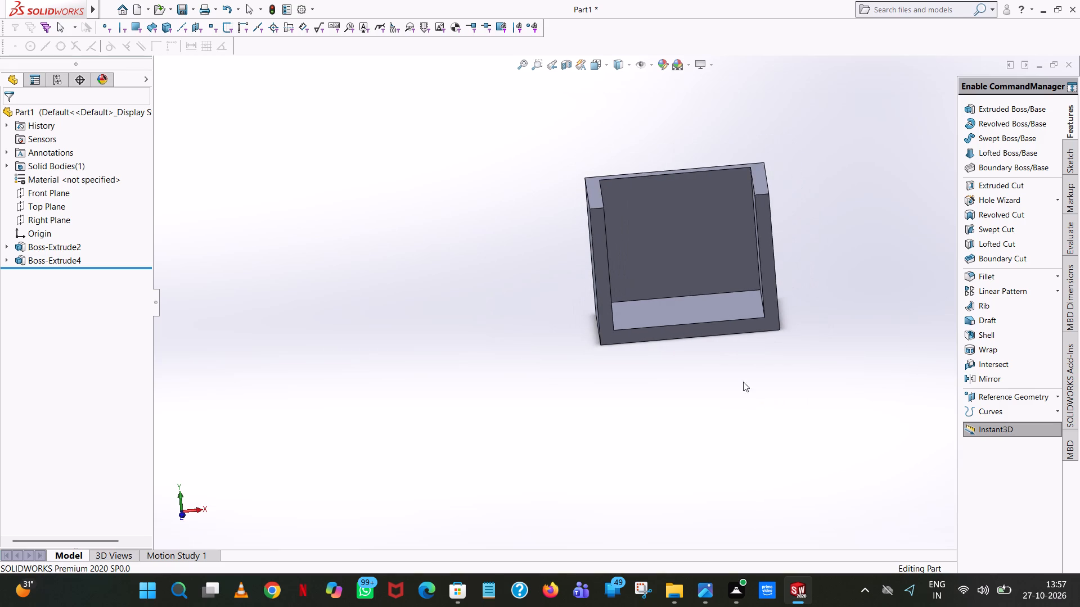
{"action": "scroll", "coordinate": [722, 312], "scroll_direction": "down", "scroll_amount": 5}
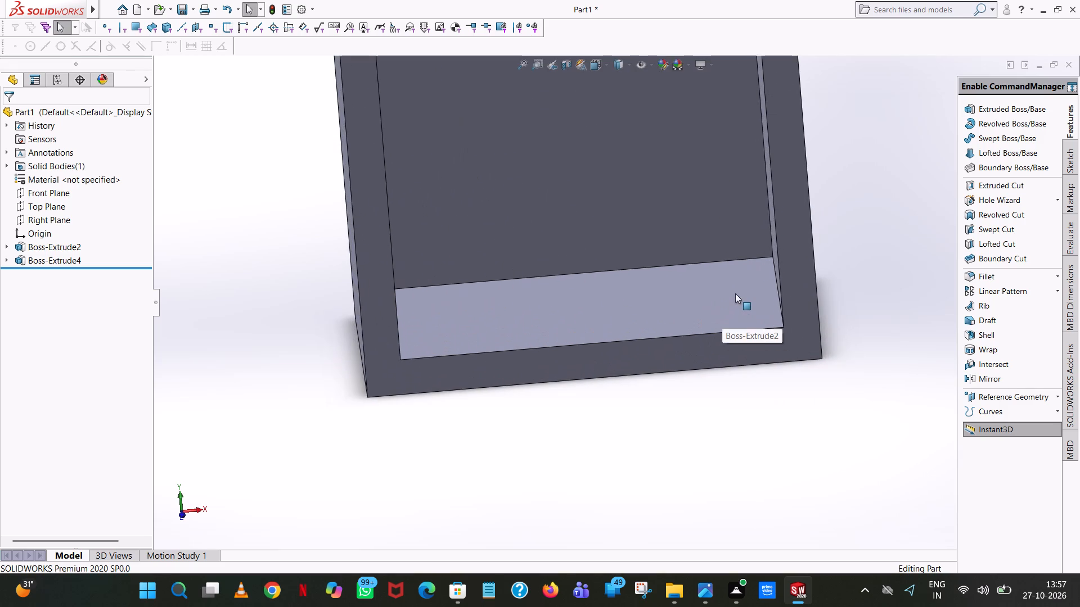
{"action": "middle_click_drag", "start_coordinate": [735, 292], "coordinate": [726, 333]}
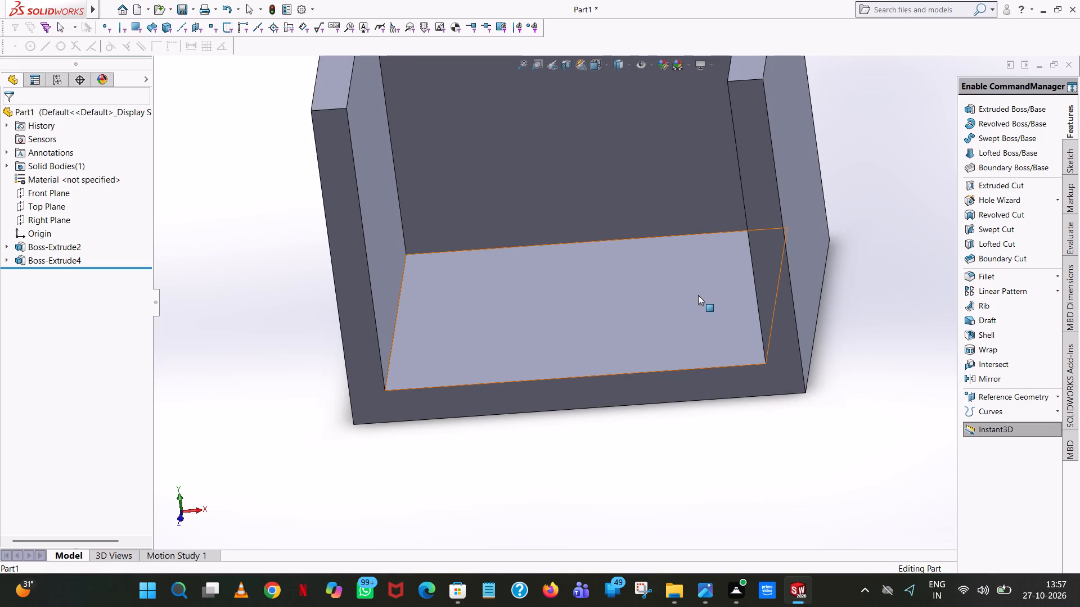
{"action": "scroll", "coordinate": [699, 291], "scroll_direction": "up", "scroll_amount": 8}
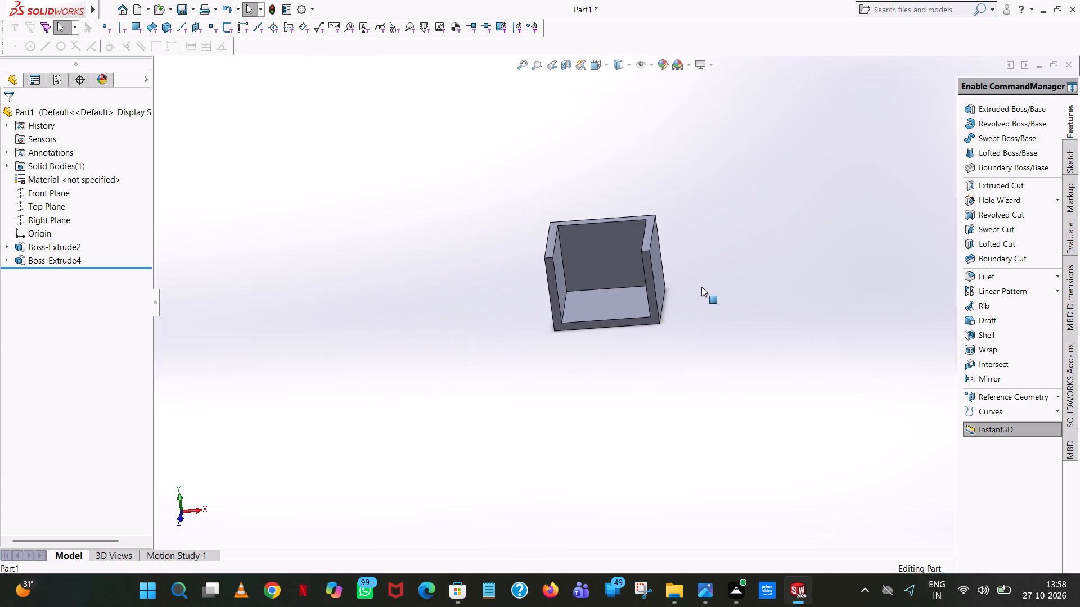
{"action": "scroll", "coordinate": [701, 287], "scroll_direction": "up", "scroll_amount": 1}
{"action": "middle_click_drag", "start_coordinate": [715, 282], "coordinate": [752, 245]}
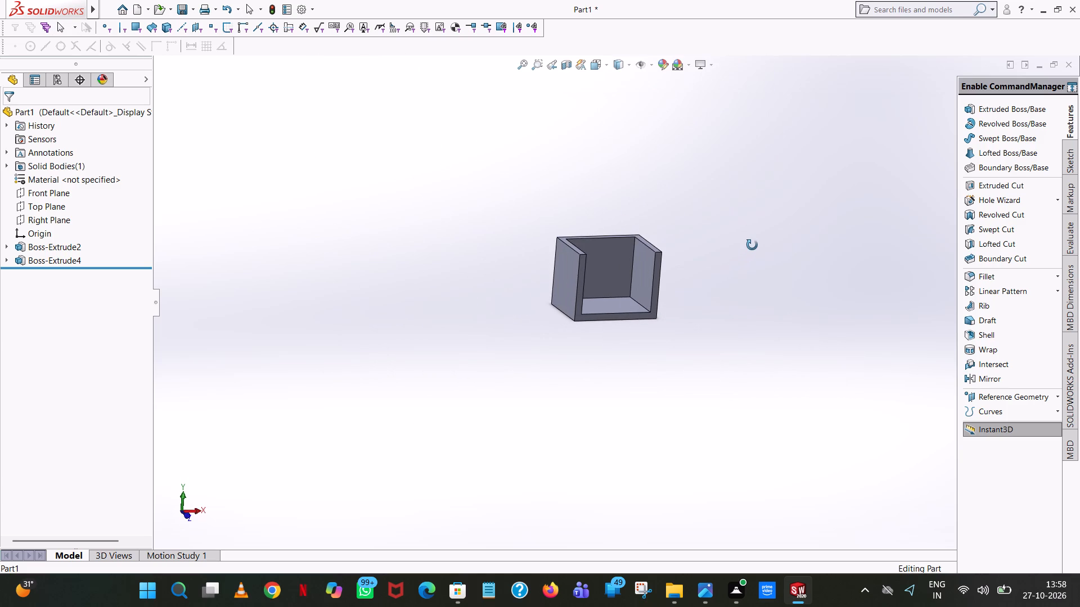
{"action": "middle_click_drag", "start_coordinate": [752, 245], "coordinate": [709, 238]}
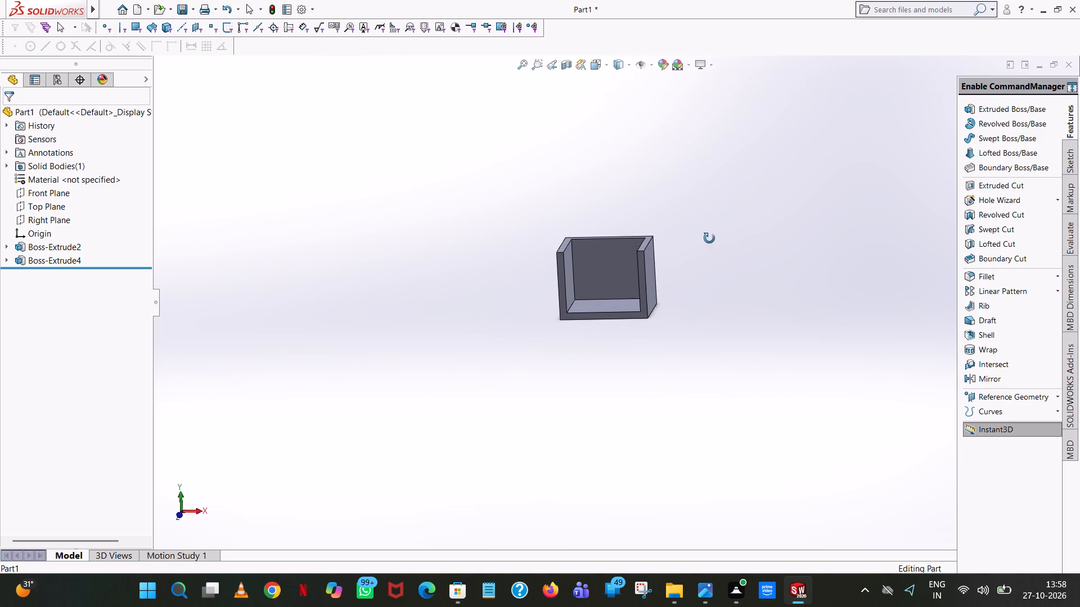
{"action": "middle_click_drag", "start_coordinate": [709, 238], "coordinate": [690, 238]}
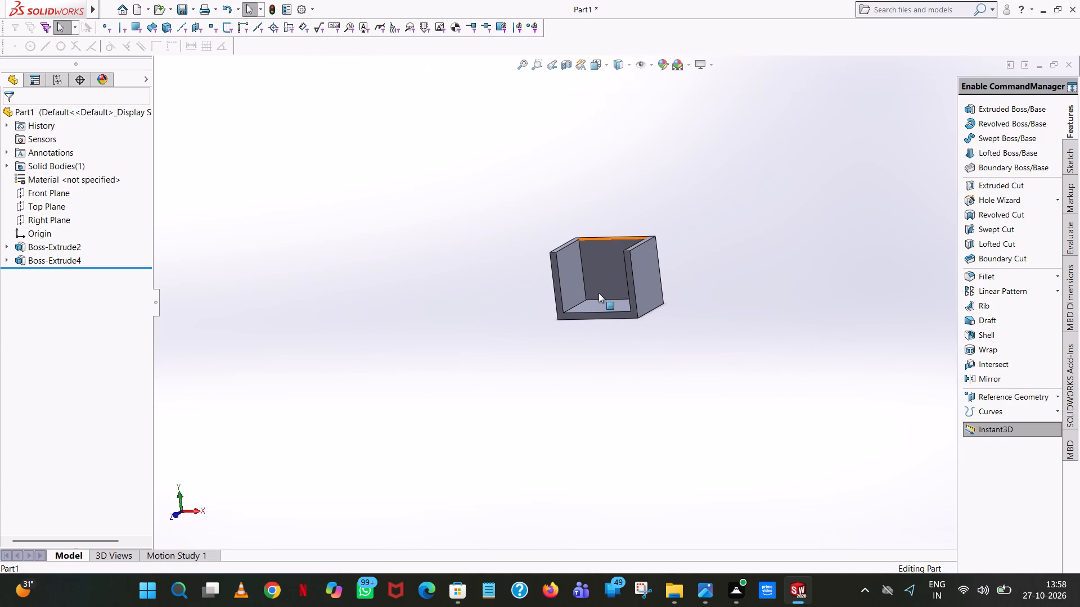
{"action": "scroll", "coordinate": [585, 302], "scroll_direction": "down", "scroll_amount": 4}
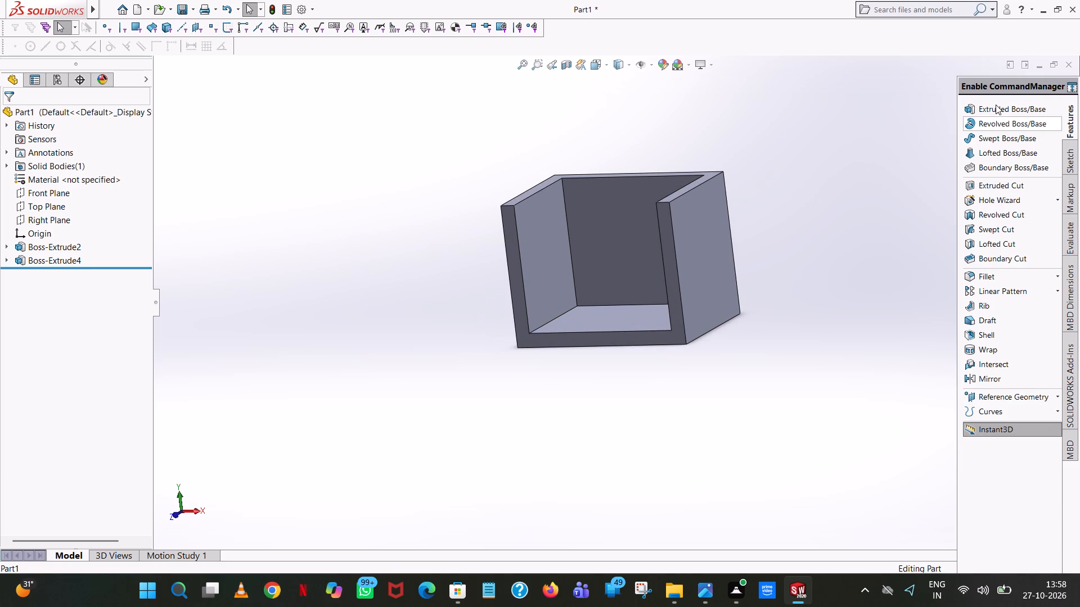
Open a new extruded-boss sketch on the base plate's inner floor face.
{"action": "left_click", "coordinate": [996, 105]}
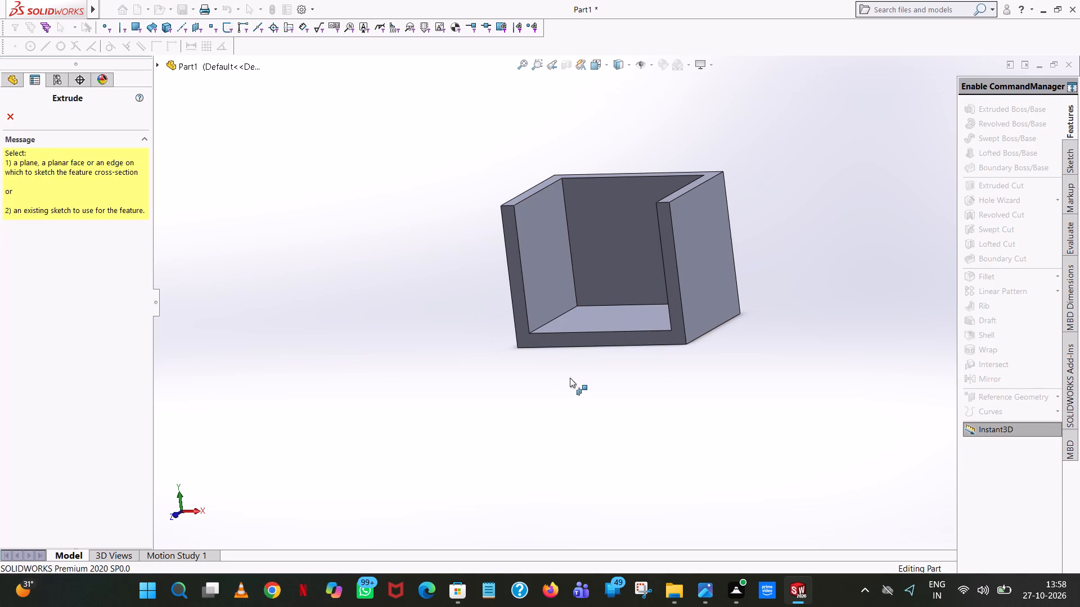
{"action": "middle_click_drag", "start_coordinate": [569, 379], "coordinate": [609, 367]}
{"action": "scroll", "coordinate": [569, 381], "scroll_direction": "up", "scroll_amount": 1}
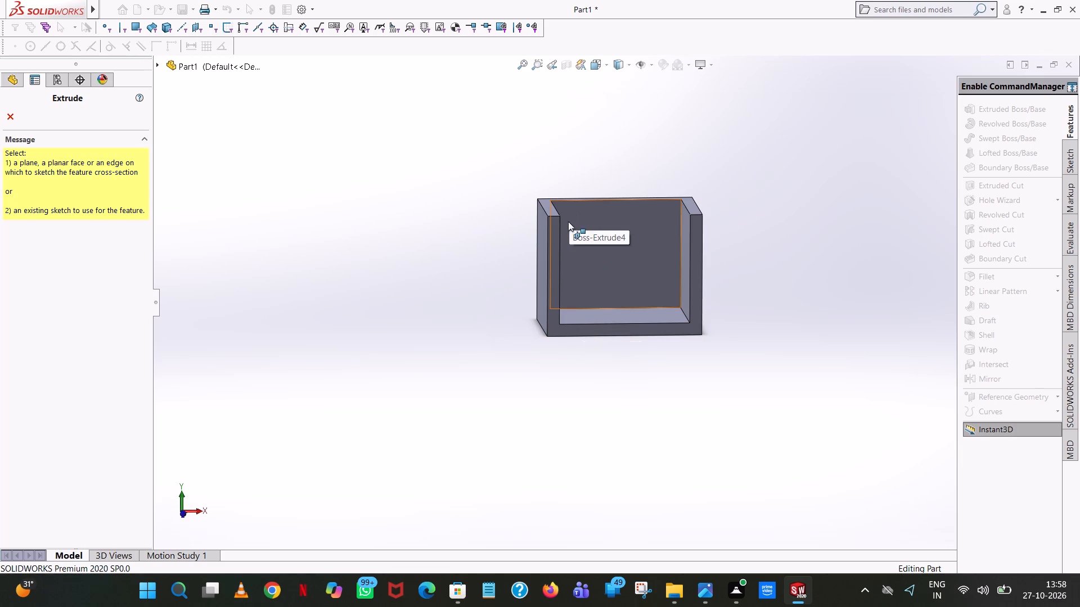
{"action": "middle_click_drag", "start_coordinate": [567, 242], "coordinate": [564, 296]}
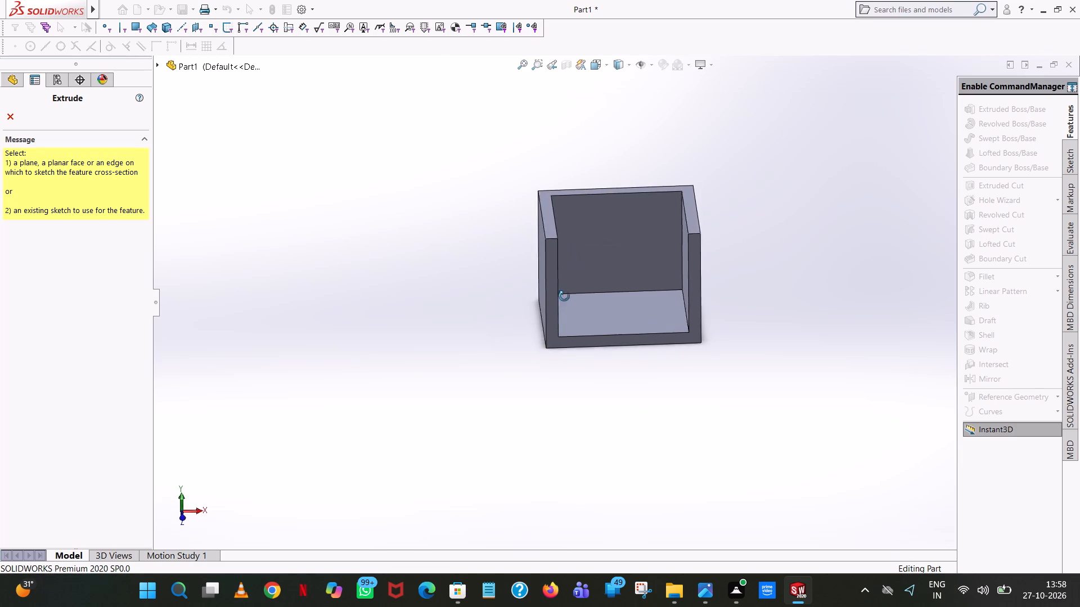
{"action": "middle_click_drag", "start_coordinate": [564, 296], "coordinate": [551, 466]}
{"action": "left_click", "coordinate": [588, 286]}
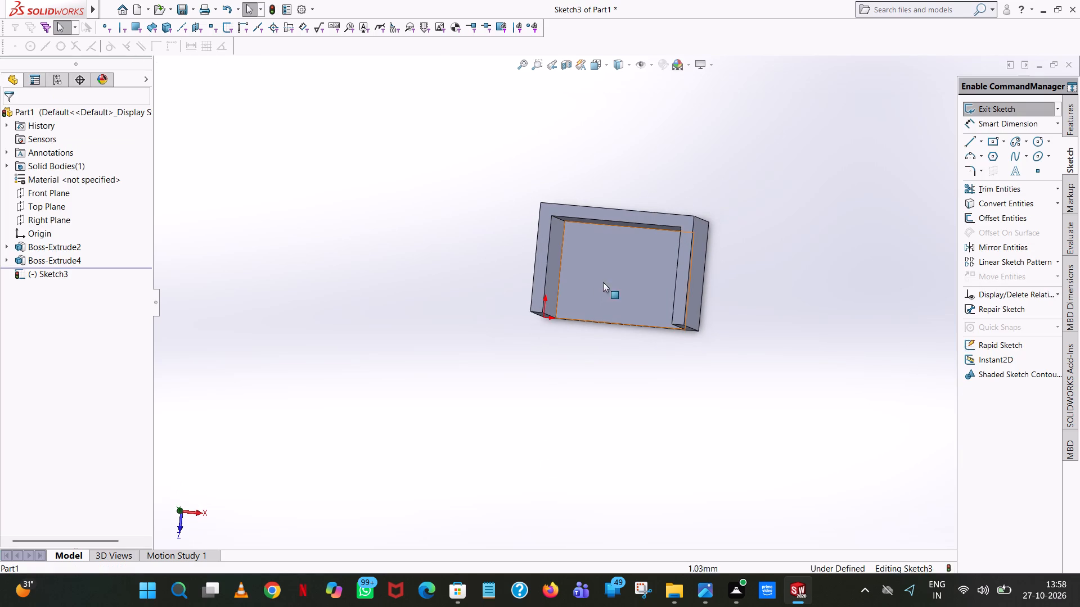
{"action": "left_click", "coordinate": [604, 64]}
{"action": "left_click", "coordinate": [665, 126]}
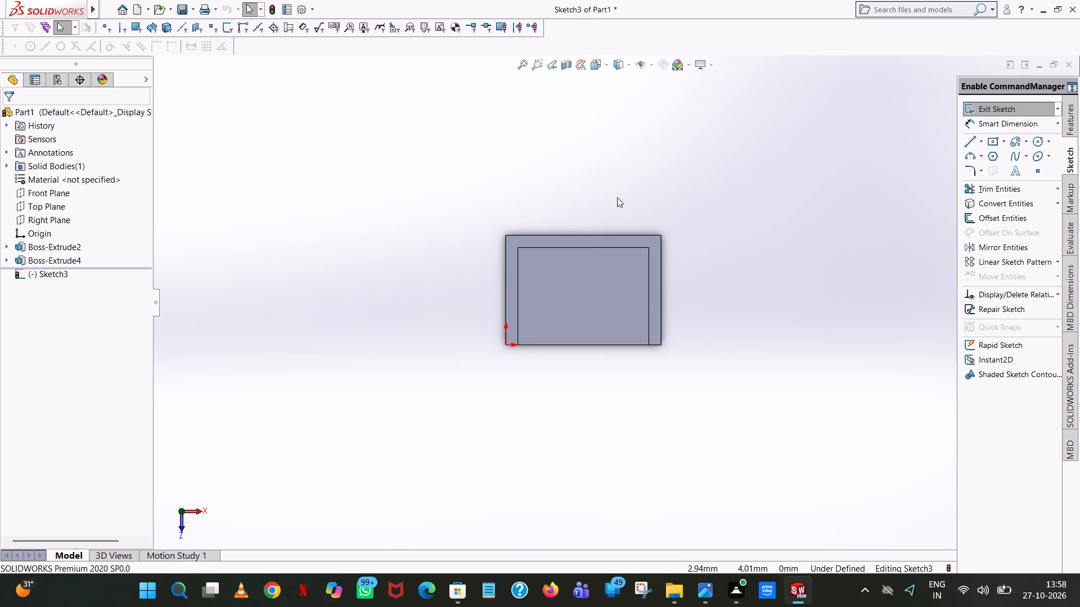
Draw a vertical line from the origin along the plate's left outer edge and set its length to 0.438 mm.
{"action": "left_click", "coordinate": [968, 147]}
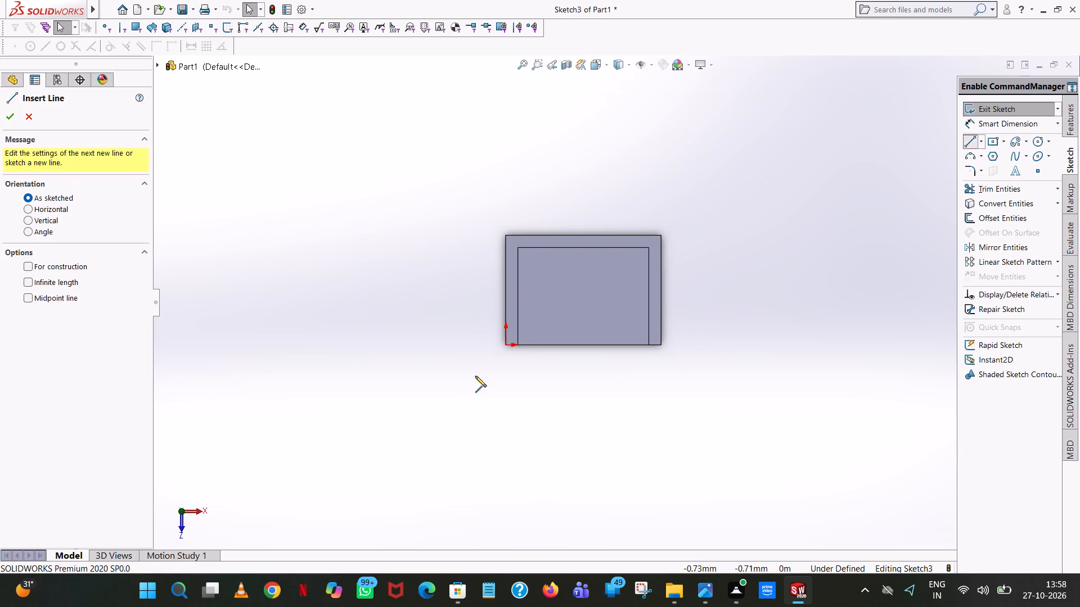
{"action": "scroll", "coordinate": [525, 320], "scroll_direction": "down", "scroll_amount": 3}
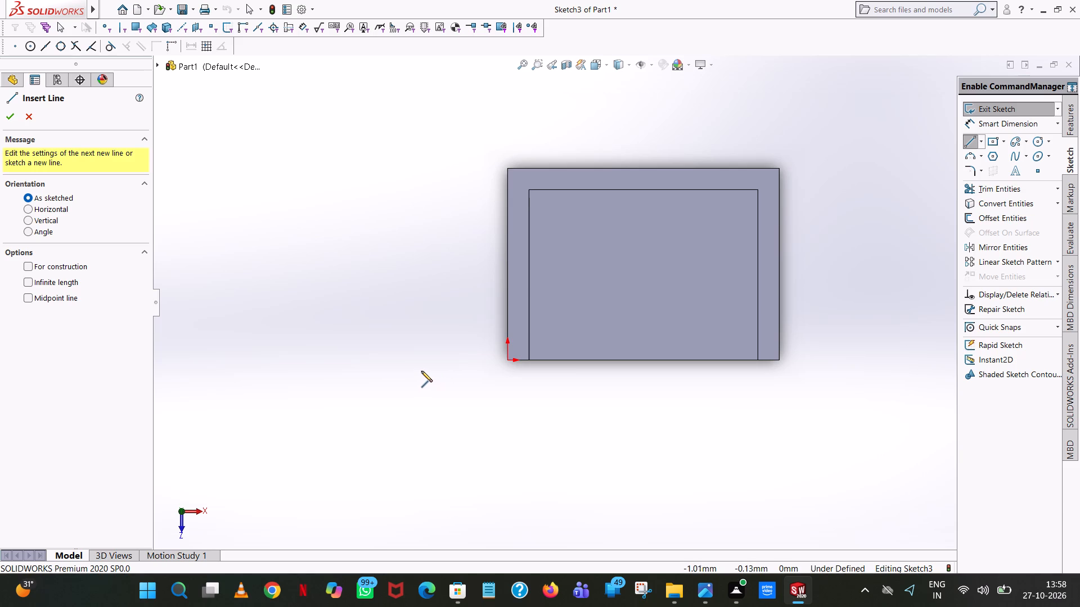
{"action": "left_click", "coordinate": [506, 360]}
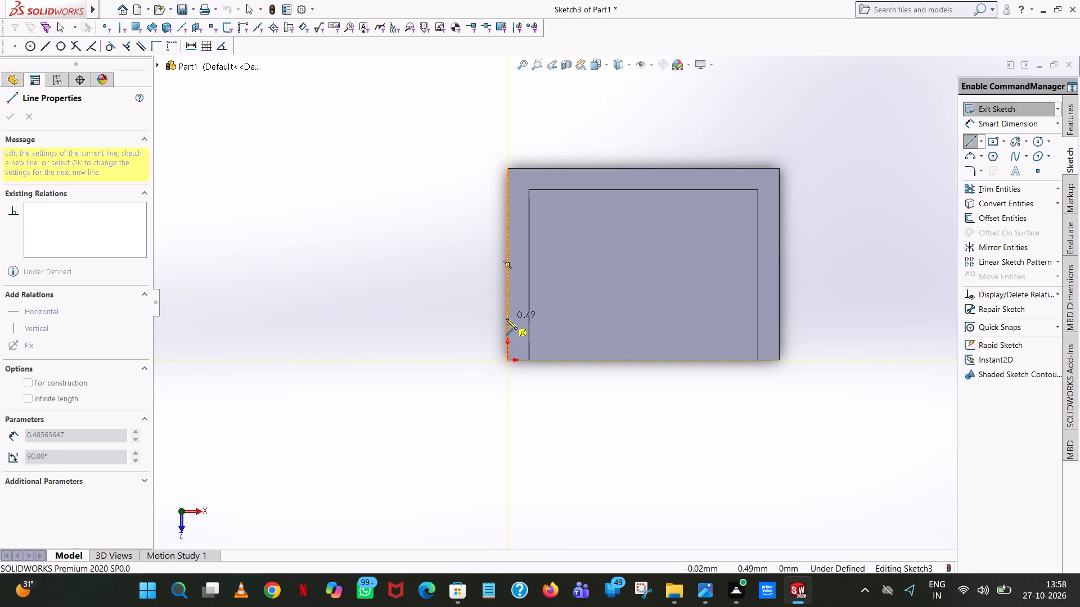
{"action": "left_click", "coordinate": [506, 319]}
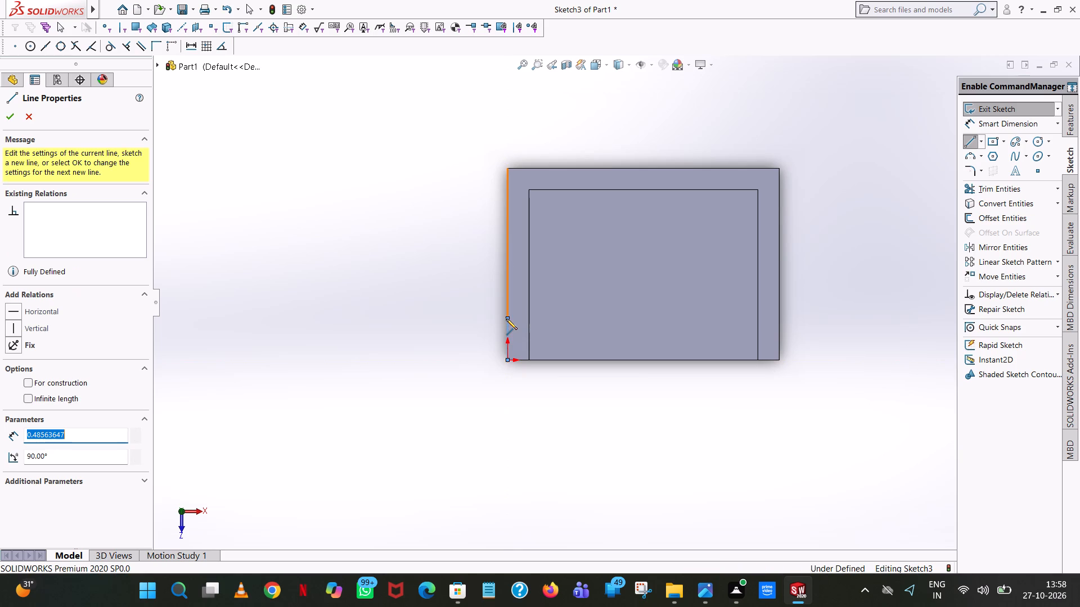
{"action": "type", "text": "0."}
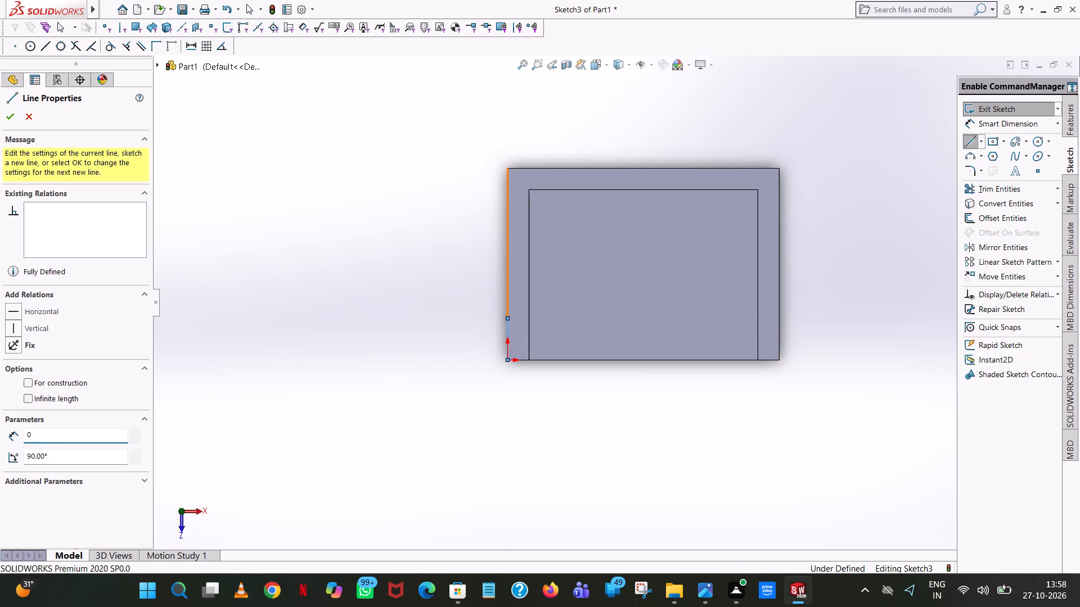
{"action": "key", "text": "4"}
{"action": "type", "text": "38"}
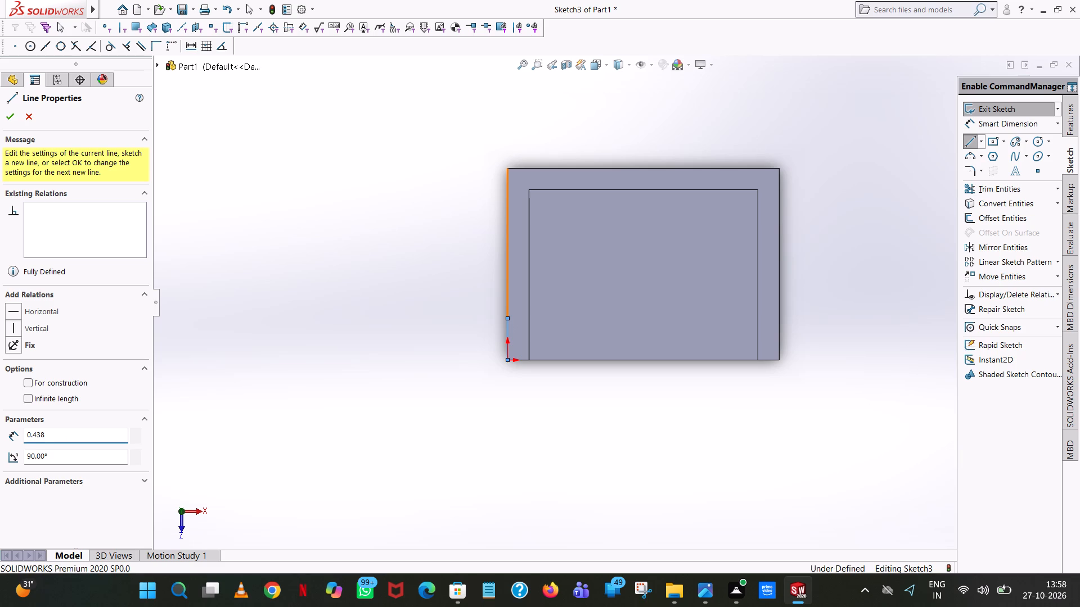
{"action": "right_click", "coordinate": [505, 318]}
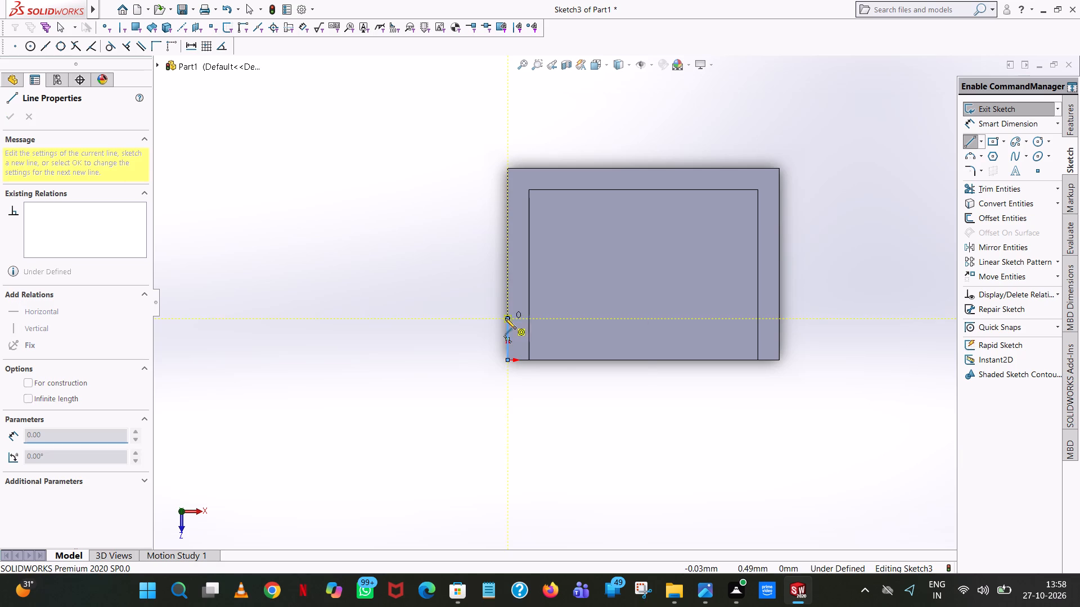
{"action": "left_click", "coordinate": [564, 331]}
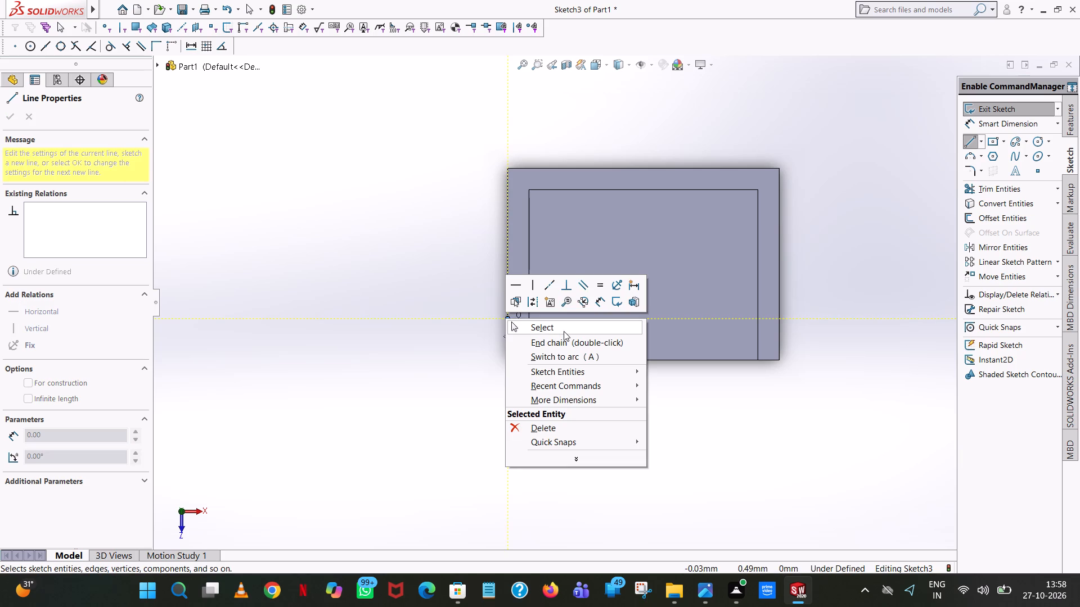
{"action": "left_click", "coordinate": [509, 332]}
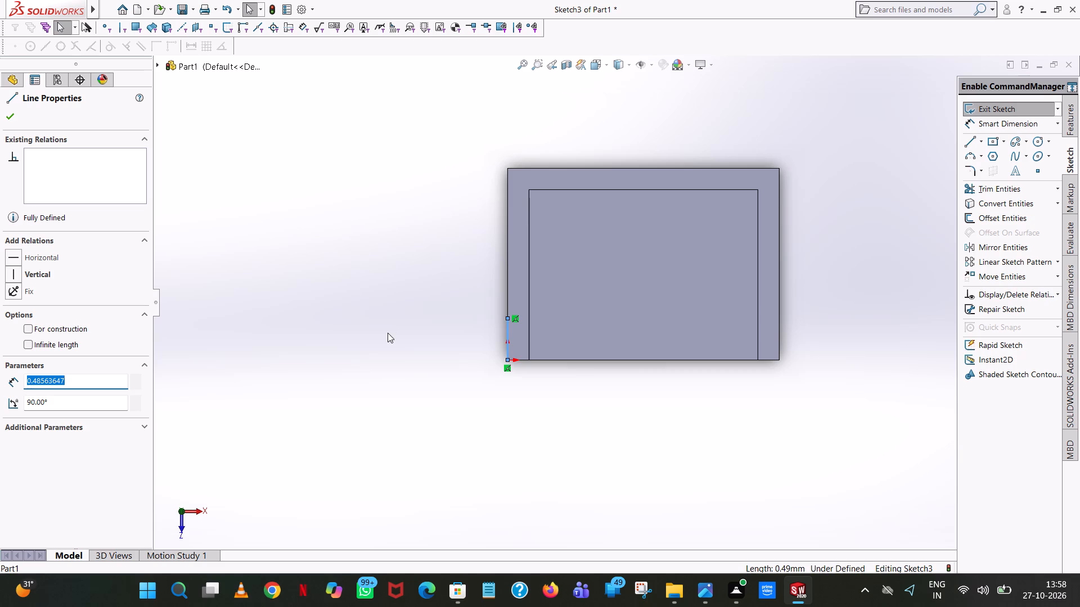
{"action": "type", "text": "0.4"}
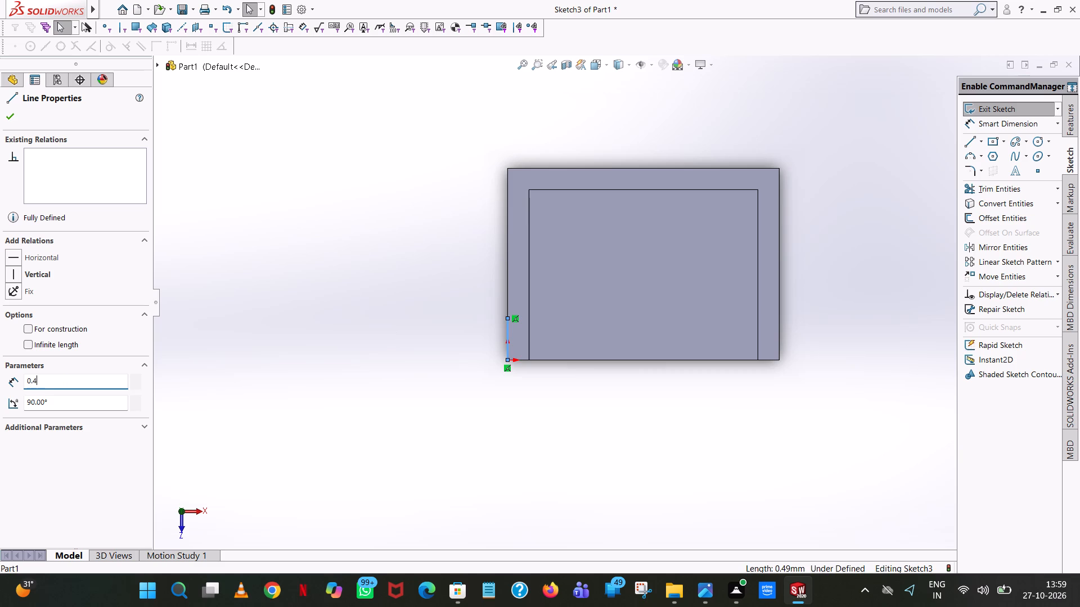
{"action": "key", "text": "3"}
{"action": "key", "text": "8"}
{"action": "key", "text": "Return"}
{"action": "left_click", "coordinate": [347, 189]}
Draw a horizontal line from the free end of the 0.438 mm line toward the plate's interior, with a length of 1.125 mm.
{"action": "left_click", "coordinate": [973, 146]}
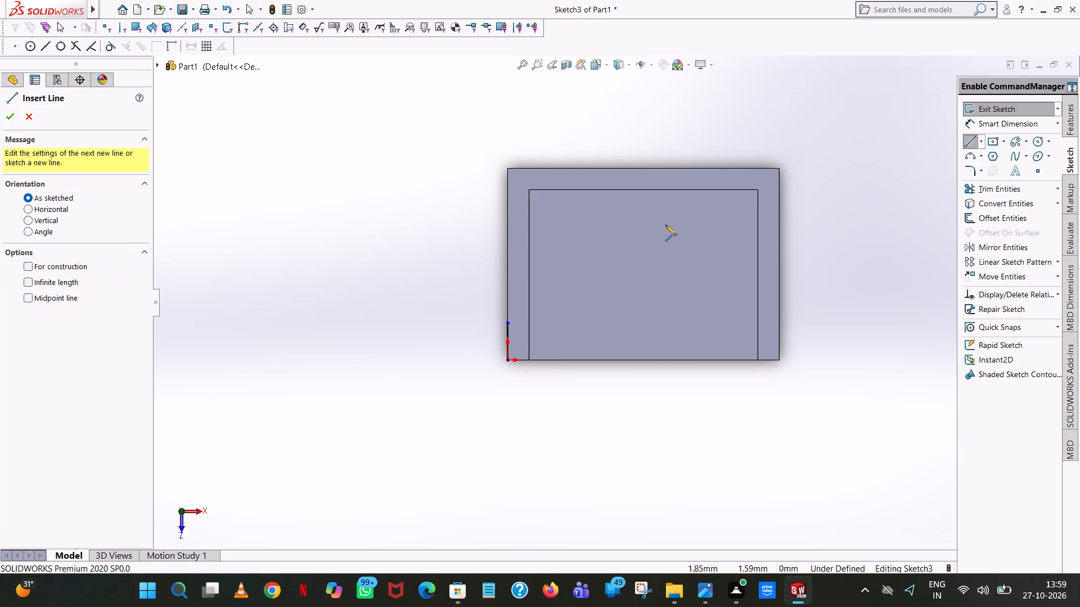
{"action": "left_click", "coordinate": [510, 321]}
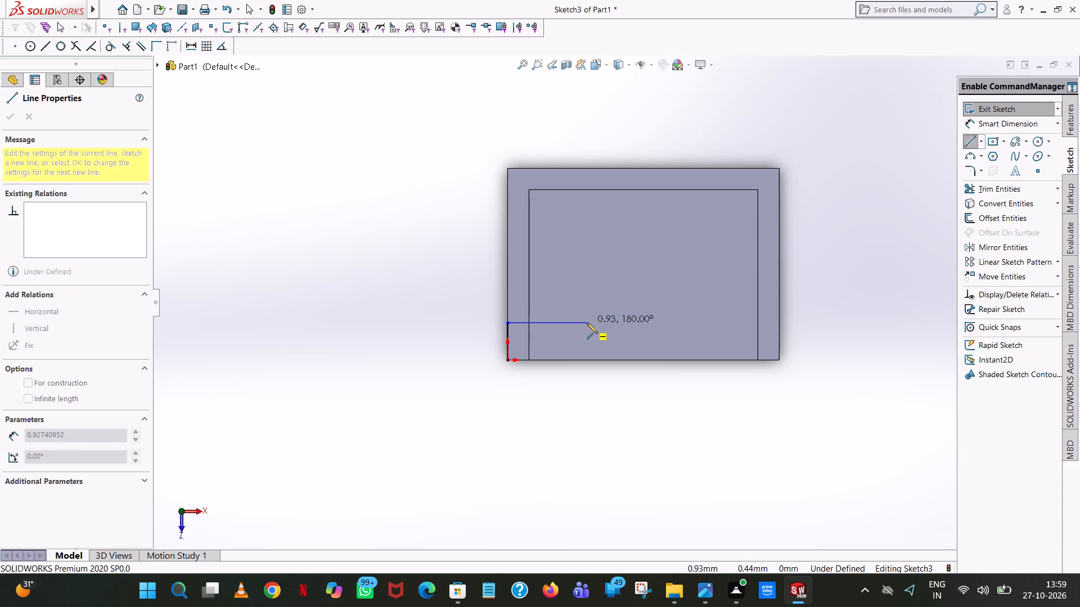
{"action": "left_click", "coordinate": [587, 323]}
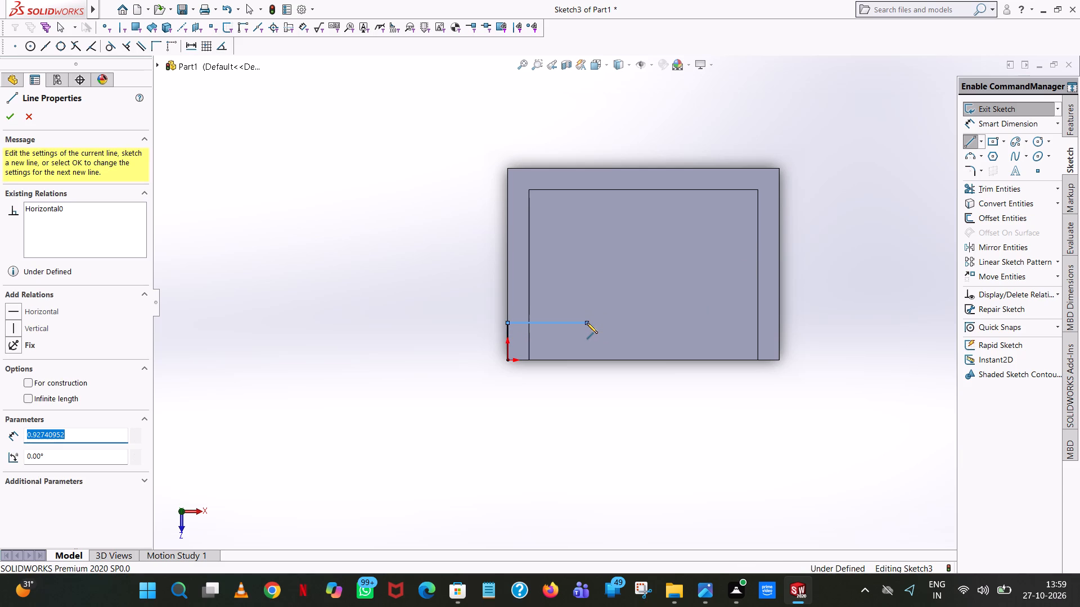
{"action": "type", "text": "1."}
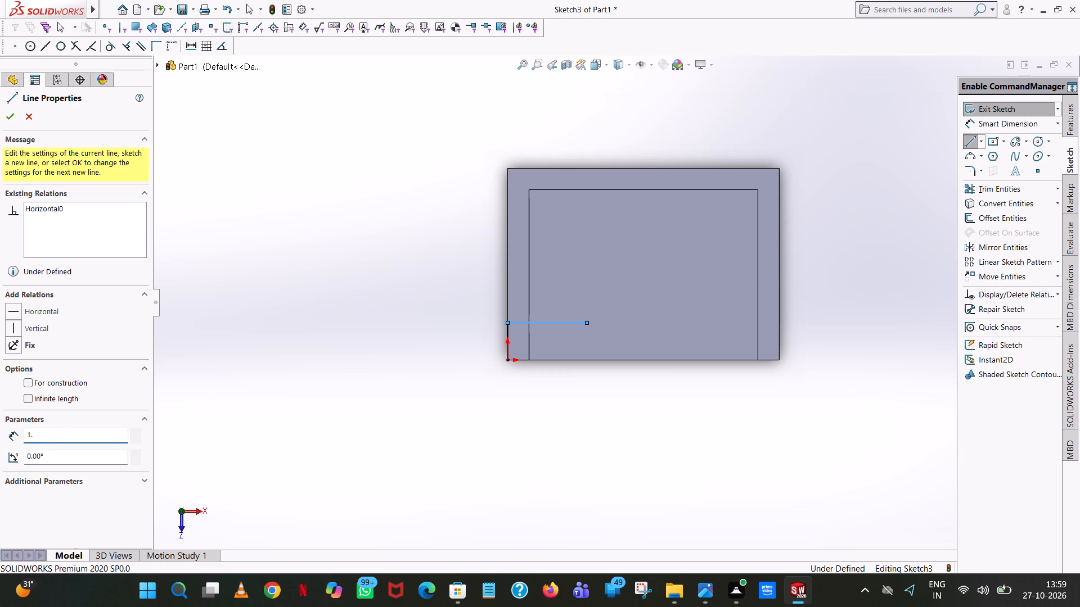
{"action": "type", "text": "125"}
{"action": "key", "text": "Return"}
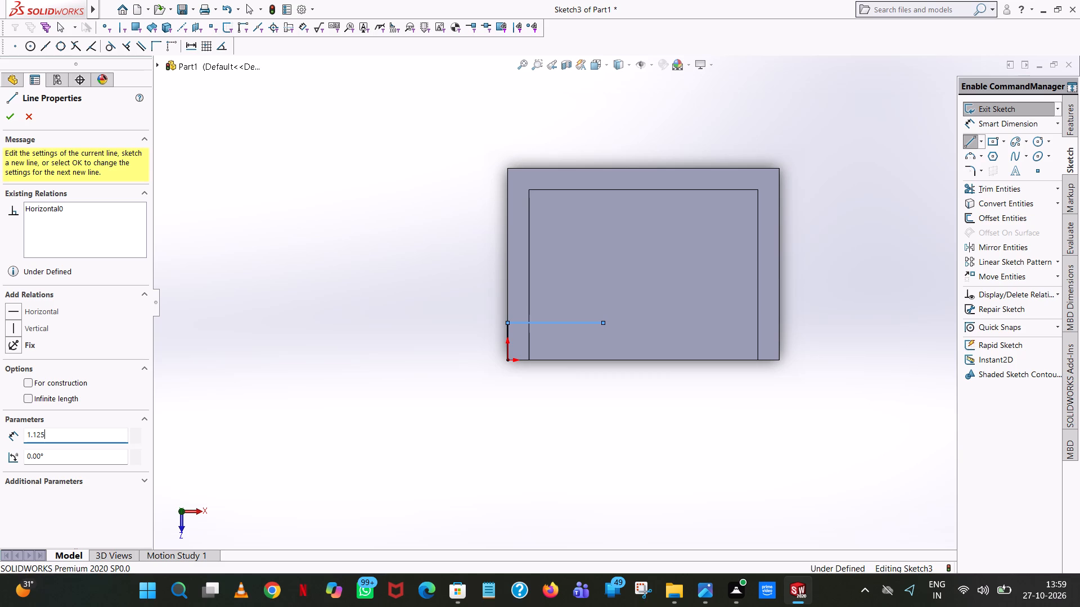
{"action": "right_click", "coordinate": [587, 323]}
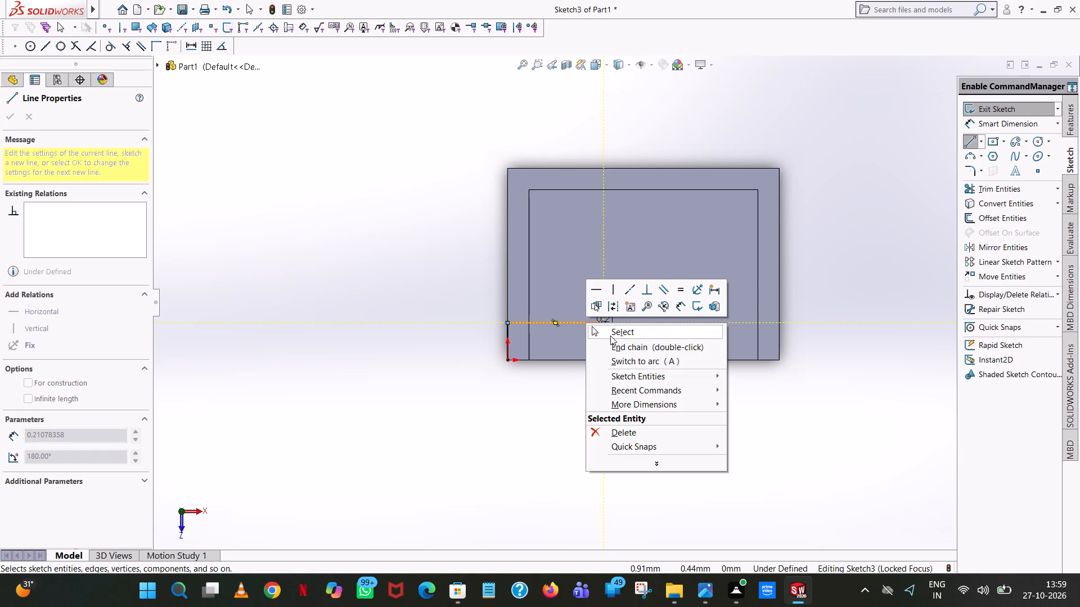
{"action": "left_click", "coordinate": [610, 336]}
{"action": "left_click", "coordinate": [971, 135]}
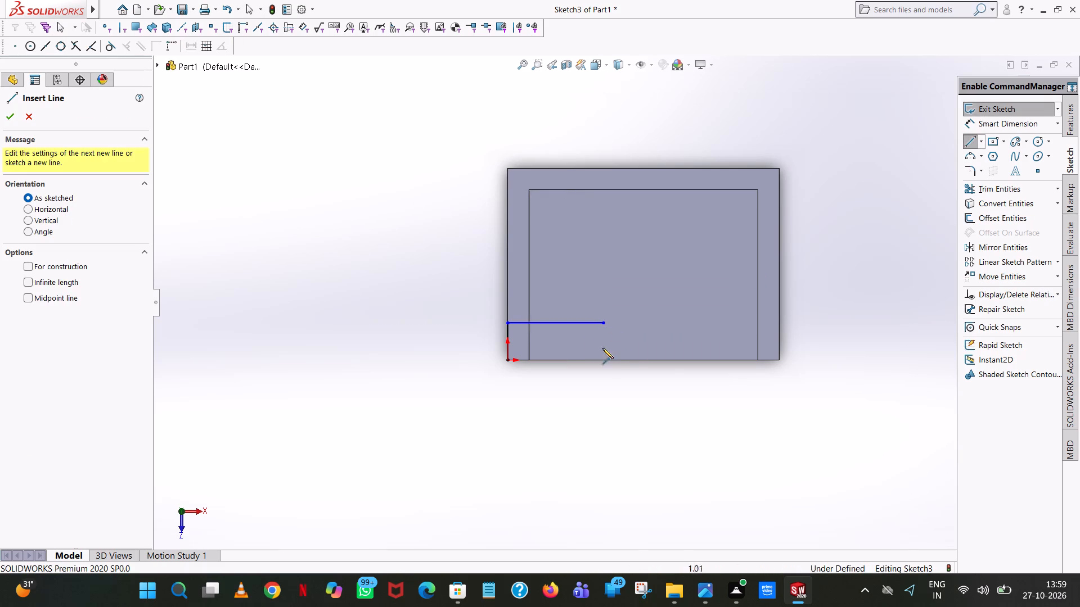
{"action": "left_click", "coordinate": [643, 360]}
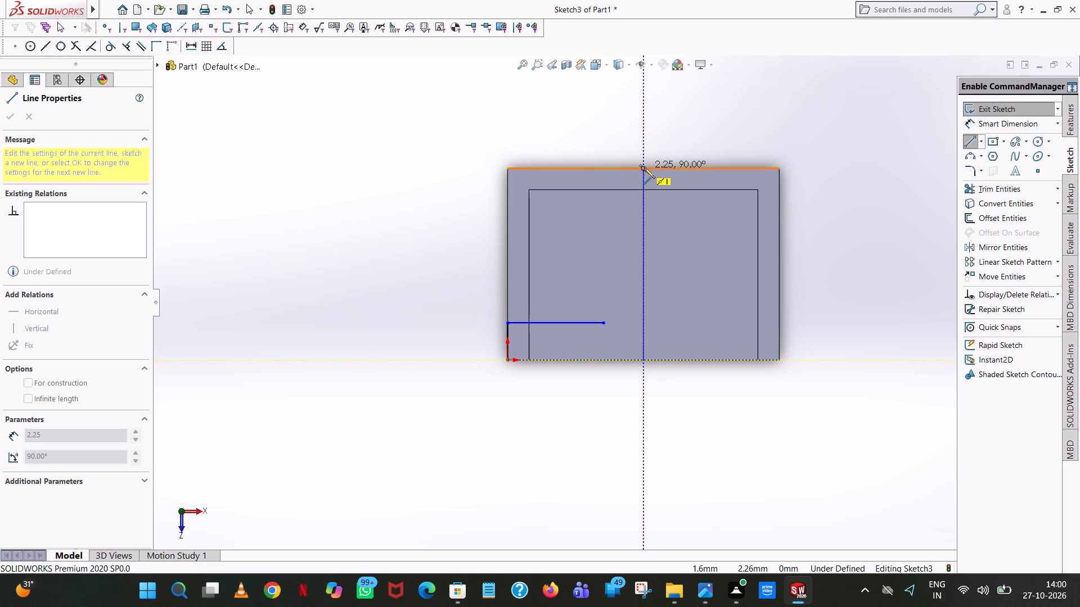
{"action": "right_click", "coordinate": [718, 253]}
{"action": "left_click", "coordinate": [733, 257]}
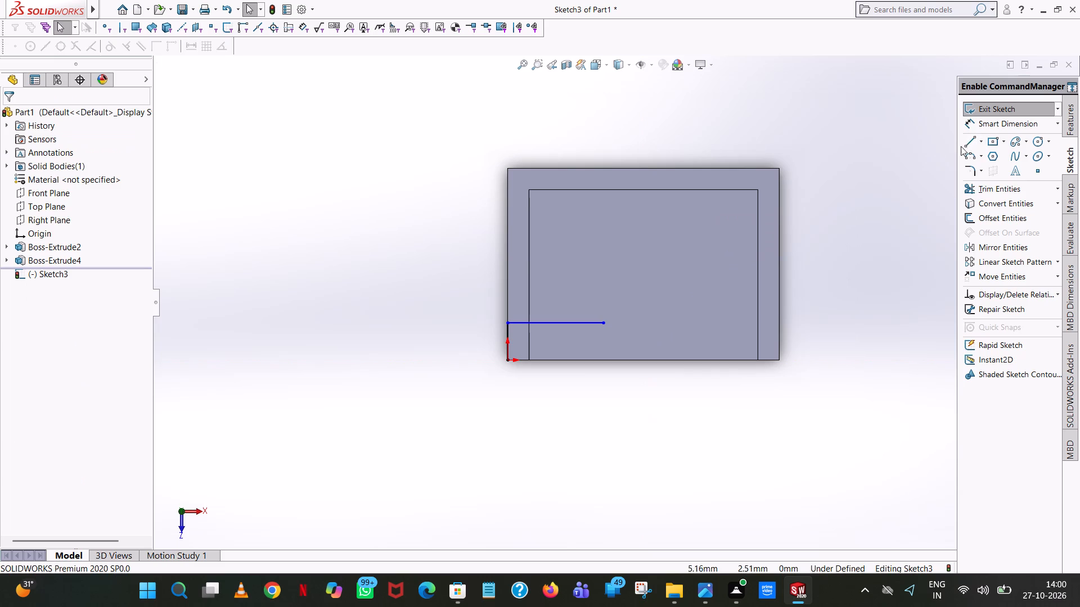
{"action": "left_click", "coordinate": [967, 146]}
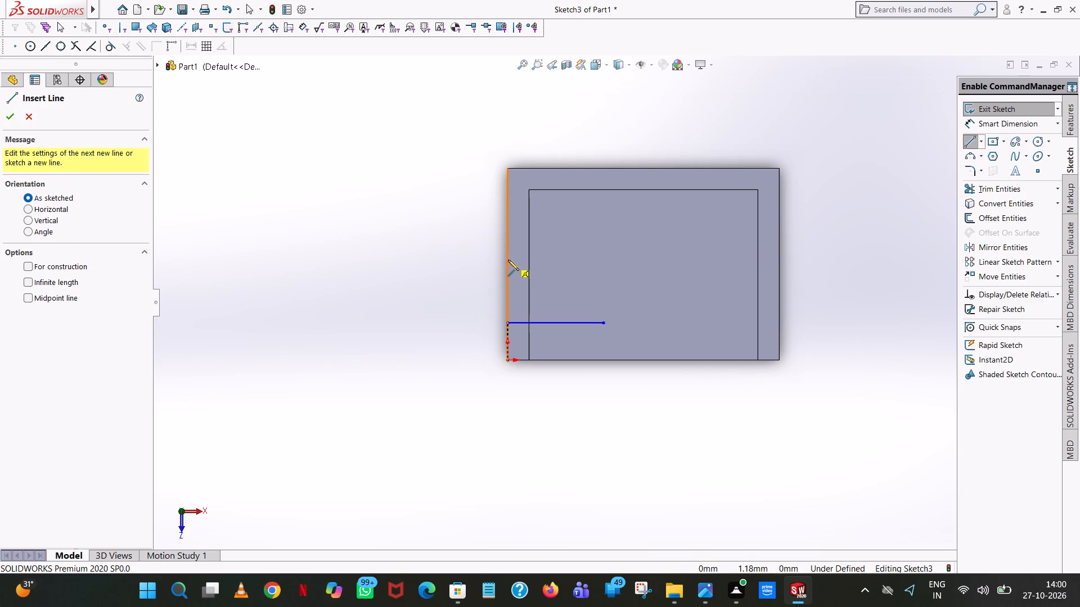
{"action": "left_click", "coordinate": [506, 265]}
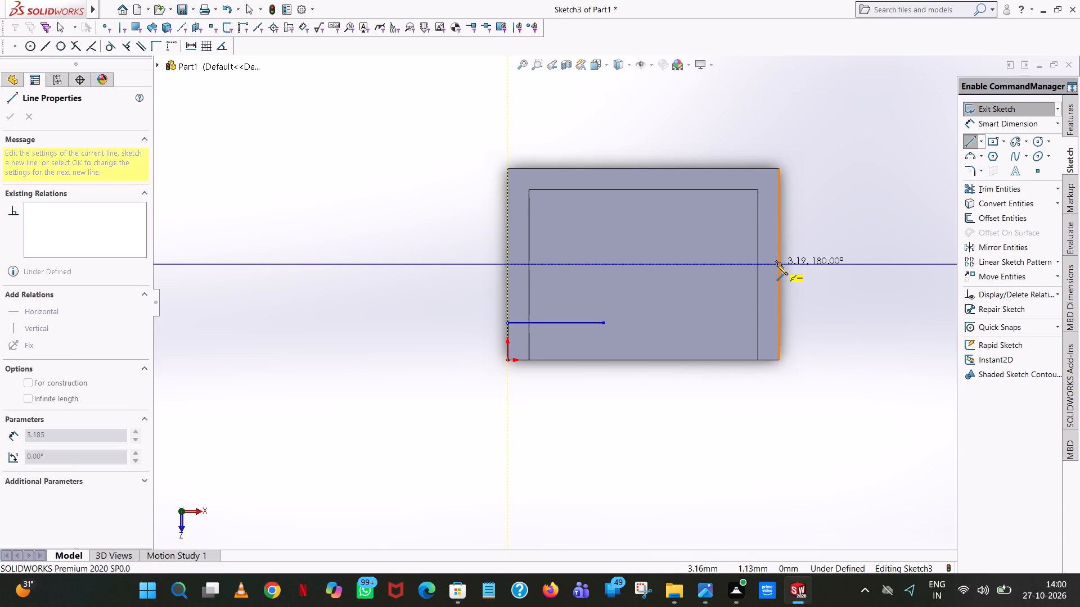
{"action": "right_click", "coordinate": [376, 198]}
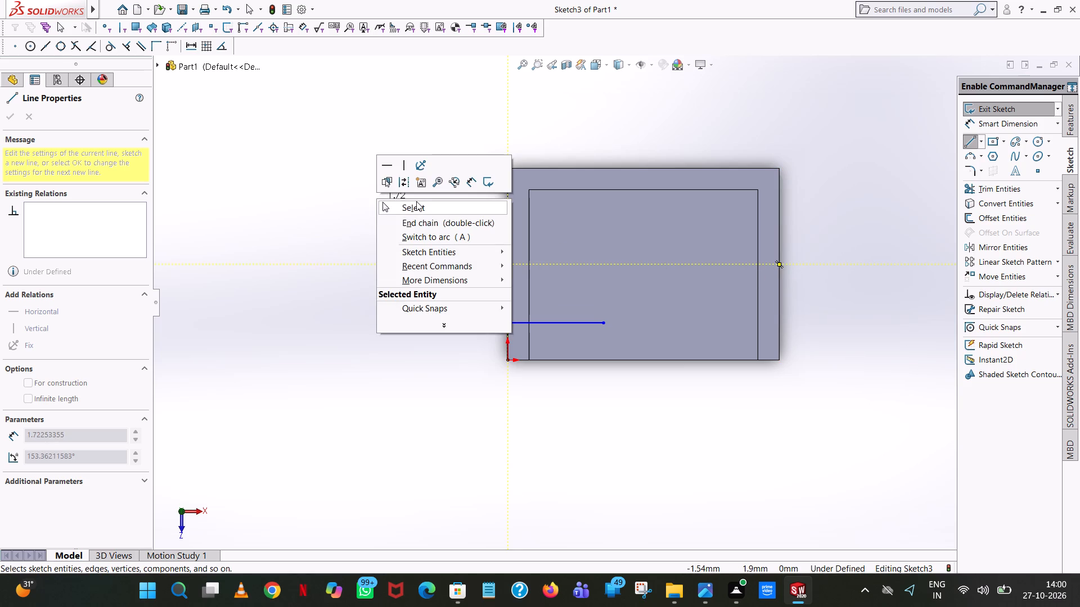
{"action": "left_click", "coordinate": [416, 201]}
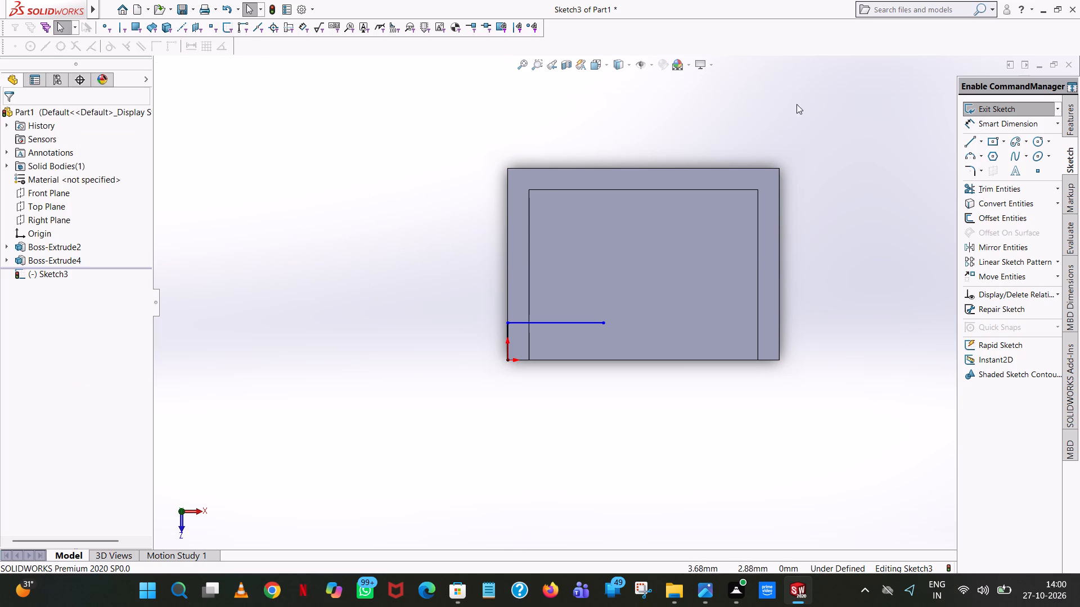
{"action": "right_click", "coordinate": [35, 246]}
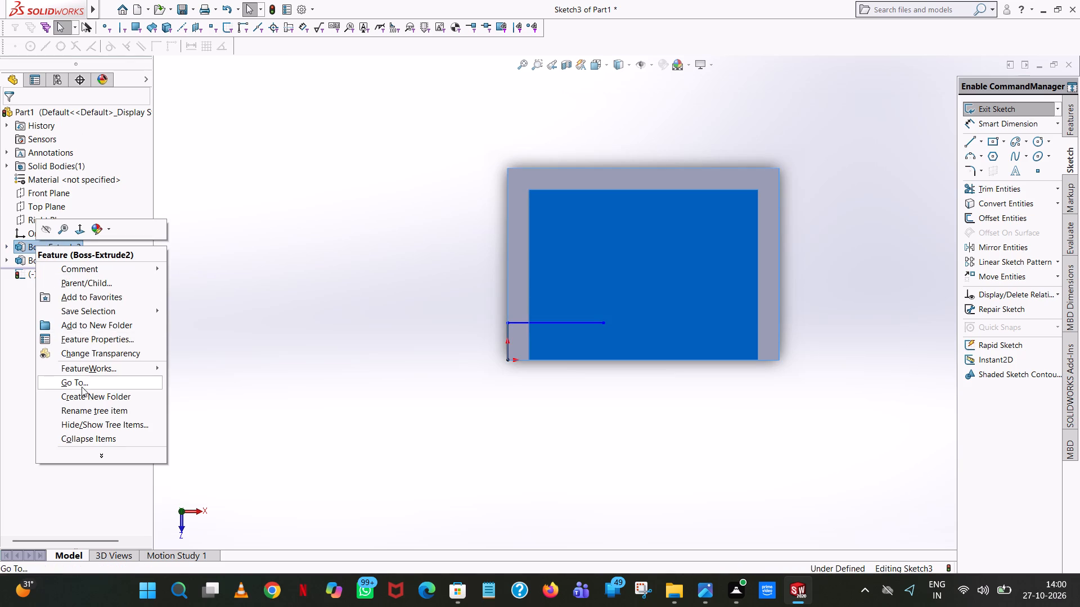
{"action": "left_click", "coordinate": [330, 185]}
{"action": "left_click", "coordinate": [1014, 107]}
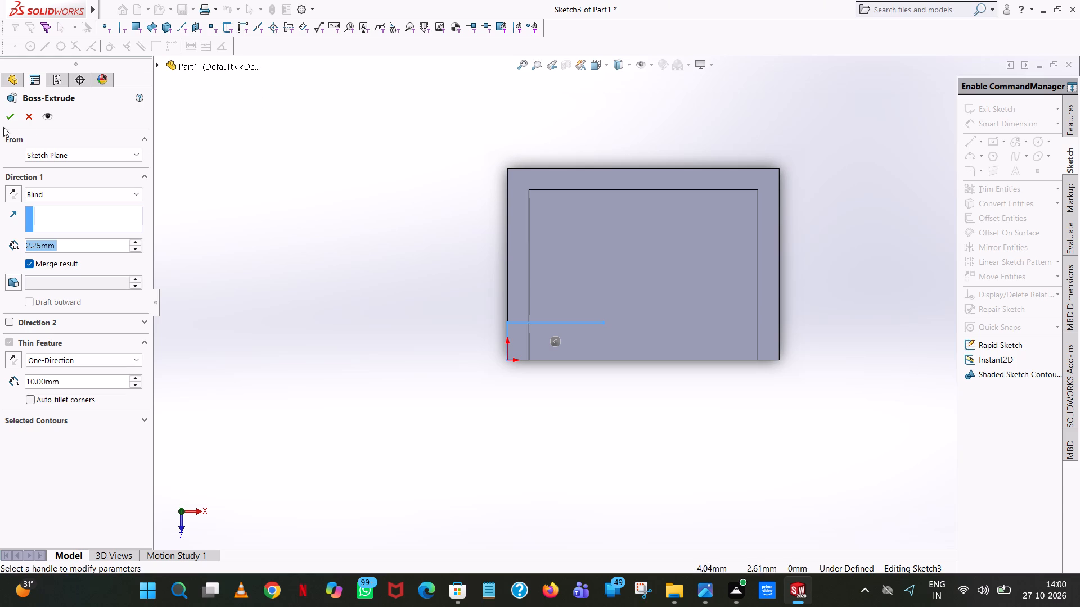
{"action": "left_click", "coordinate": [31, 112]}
Trim away the two lines at the origin in the open boss sketch, leaving it empty.
{"action": "left_click", "coordinate": [982, 187]}
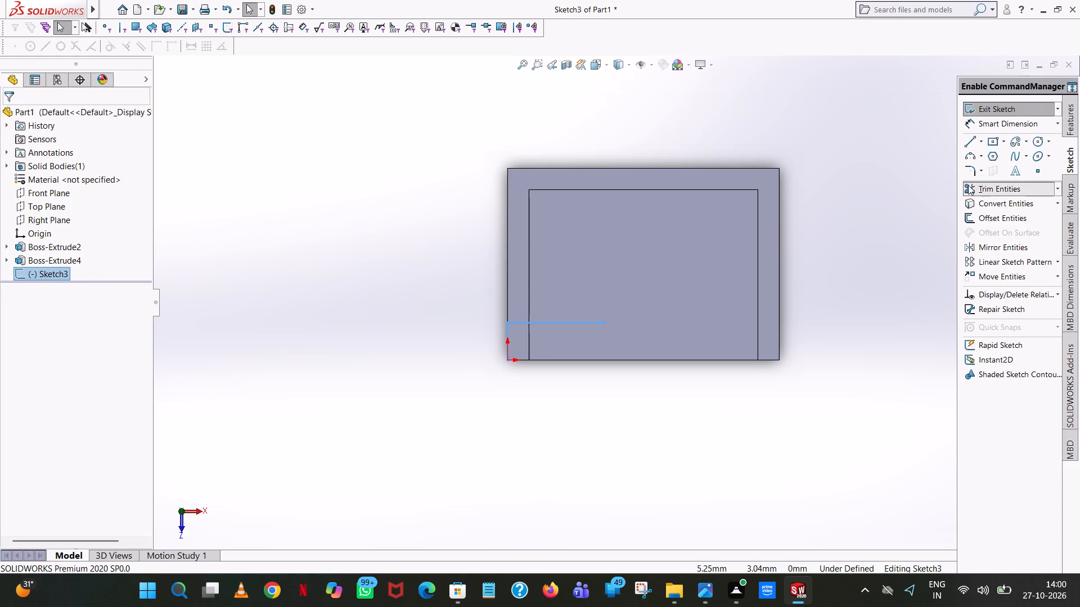
{"action": "left_click", "coordinate": [542, 321]}
{"action": "left_click", "coordinate": [506, 333]}
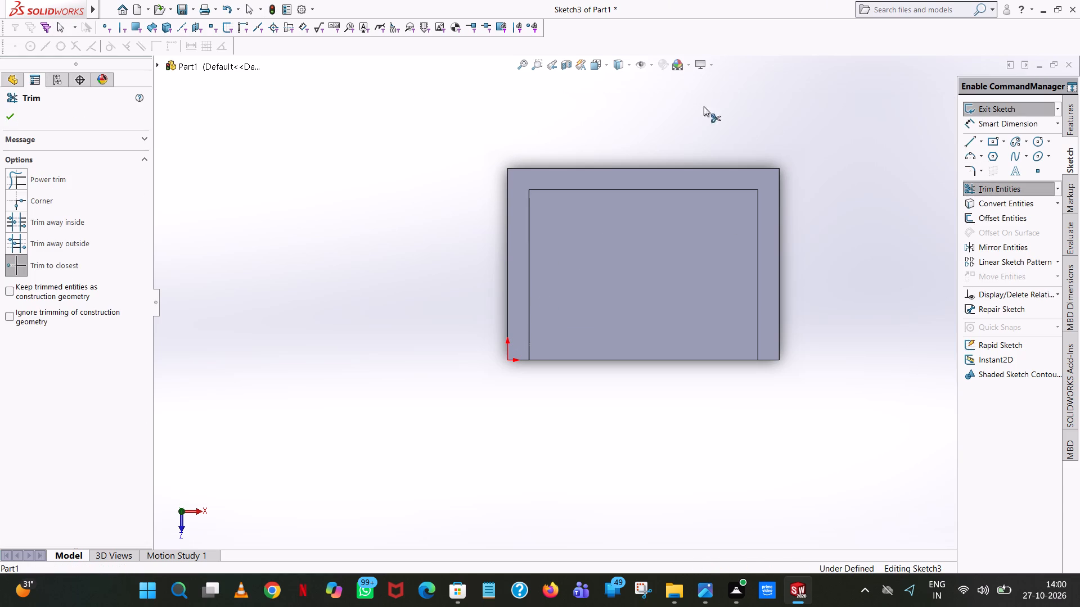
{"action": "left_click", "coordinate": [11, 121]}
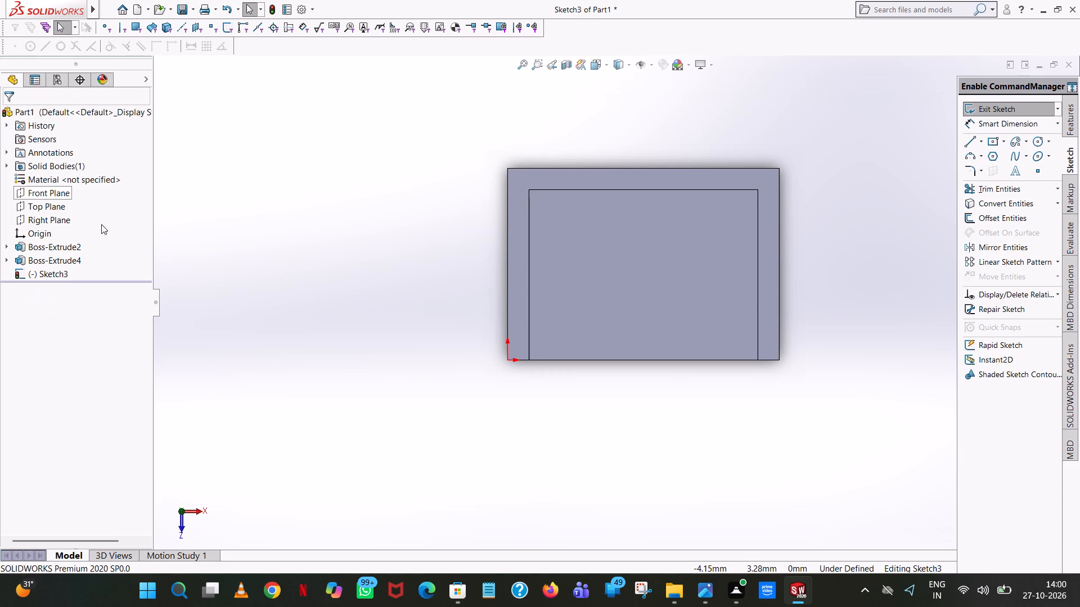
Exit the empty sketch and delete the base plate extrusion together with its dependent wall extrusion and sketch.
{"action": "right_click", "coordinate": [59, 246]}
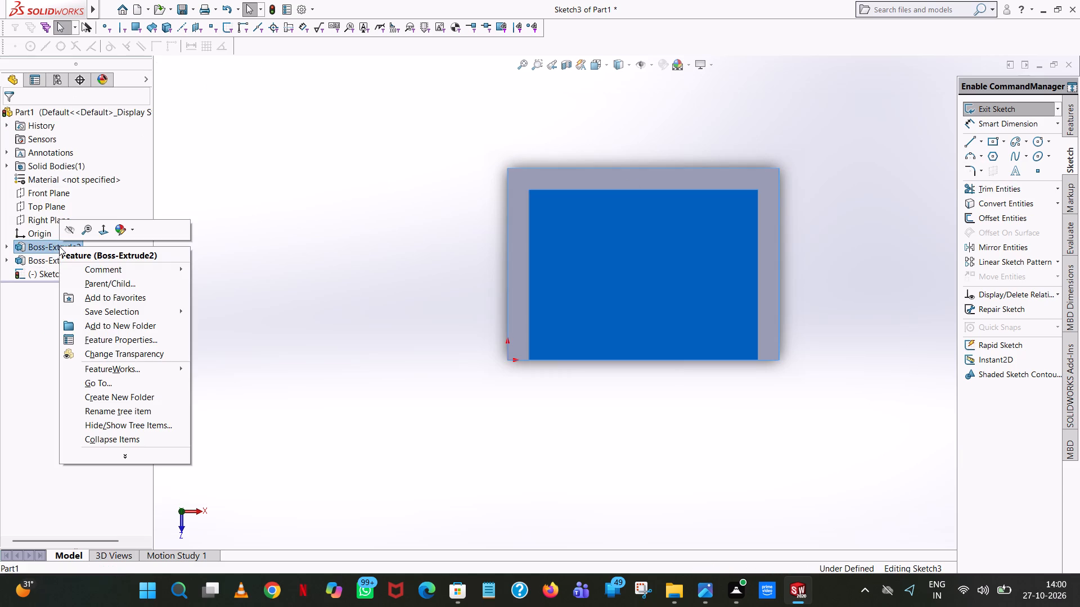
{"action": "left_click", "coordinate": [327, 189]}
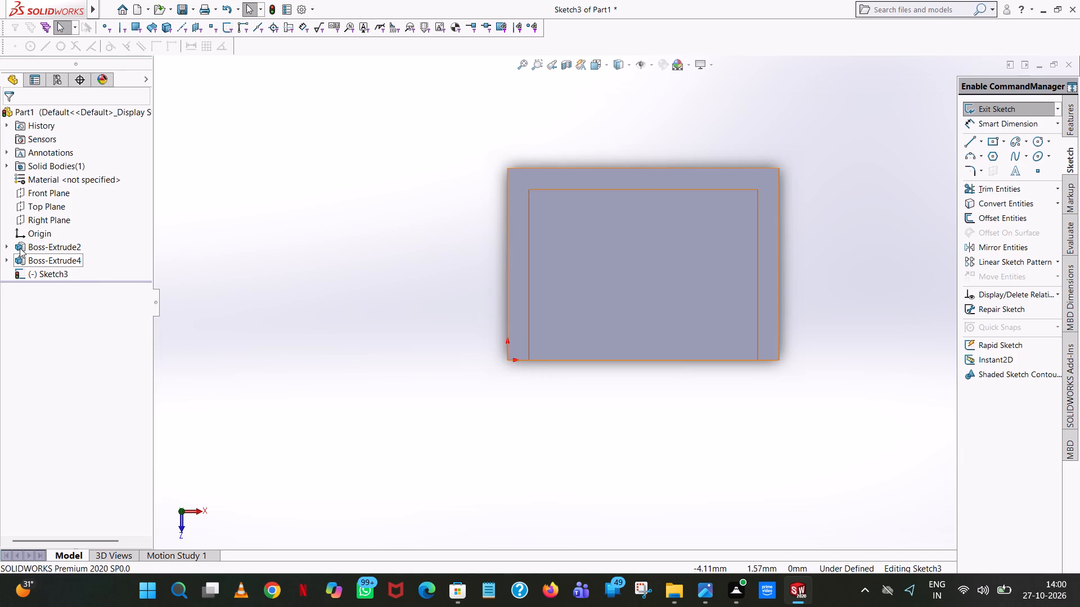
{"action": "right_click", "coordinate": [20, 248]}
{"action": "left_click", "coordinate": [580, 154]}
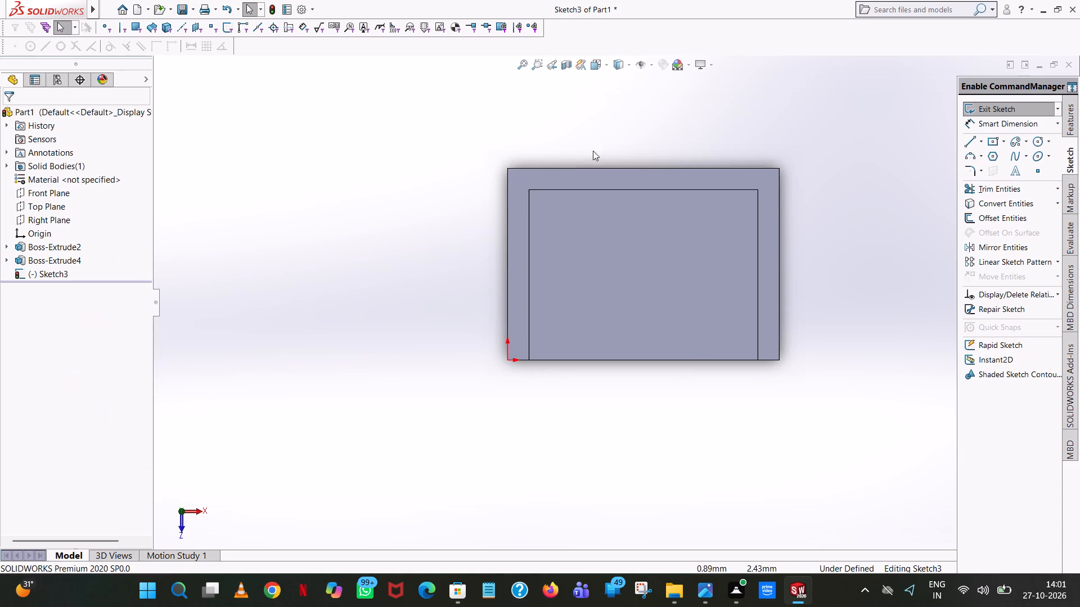
{"action": "left_click", "coordinate": [1016, 114]}
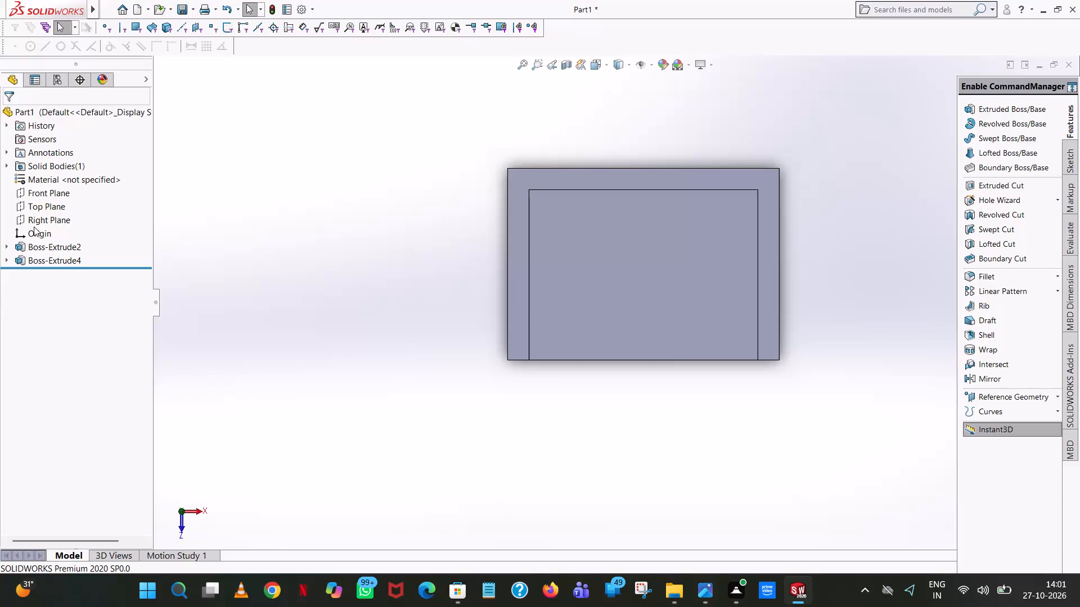
{"action": "right_click", "coordinate": [17, 248]}
{"action": "left_click", "coordinate": [53, 316]}
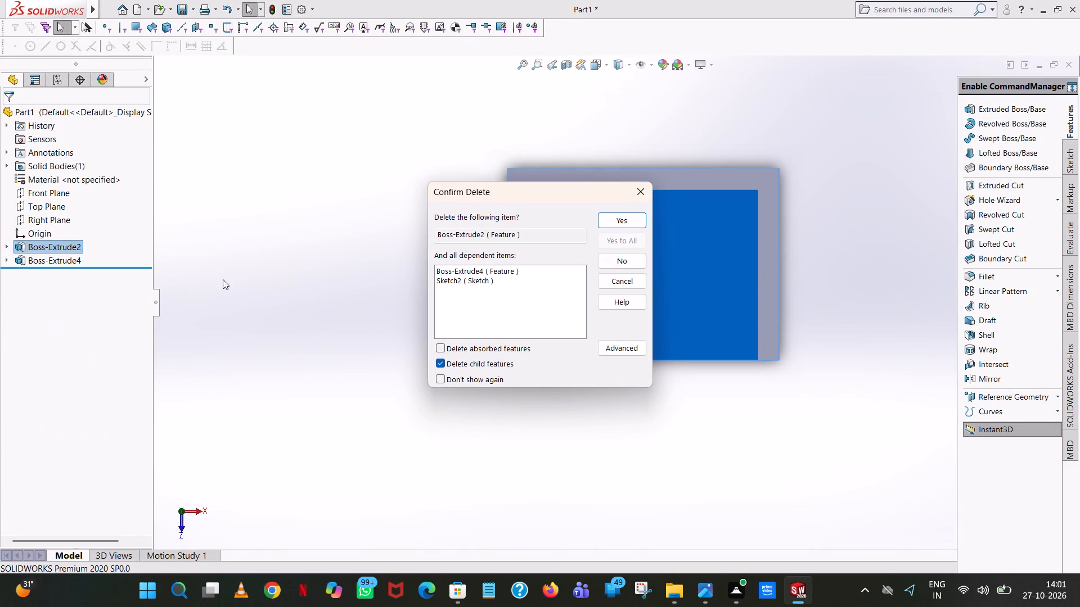
{"action": "left_click", "coordinate": [643, 221]}
Delete the remaining rectangular base sketch from the part.
{"action": "right_click", "coordinate": [31, 234]}
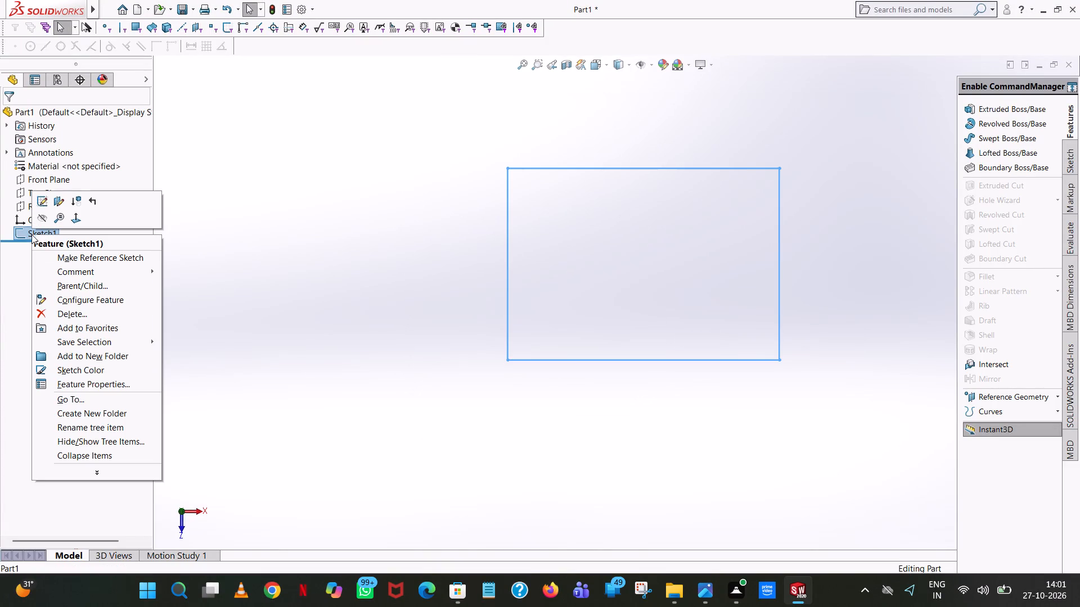
{"action": "left_click", "coordinate": [60, 316]}
{"action": "left_click", "coordinate": [602, 217]}
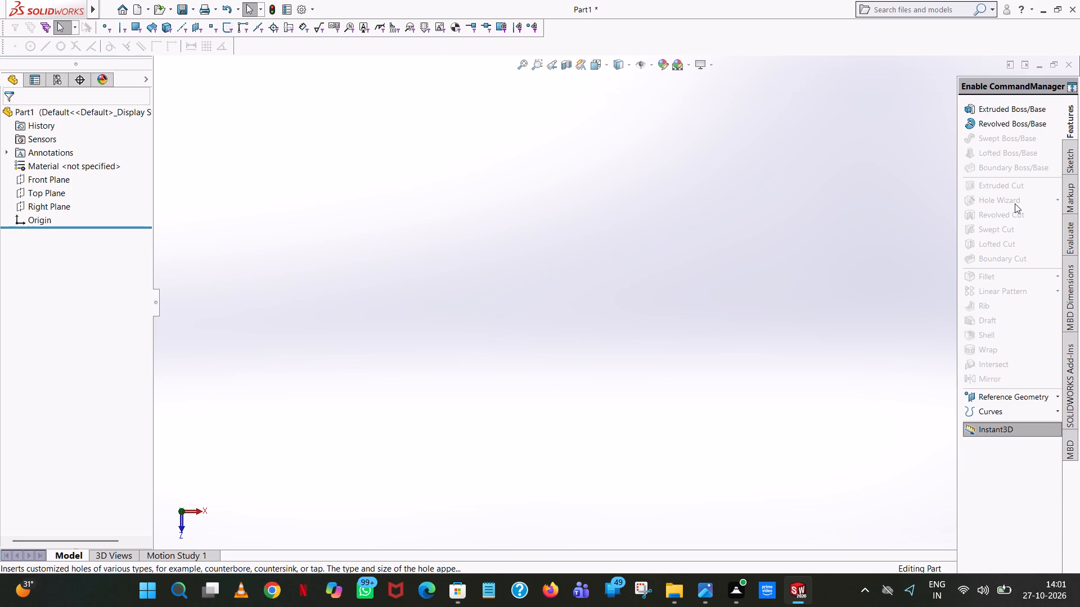
Open a new sketch on the Top Plane.
{"action": "left_click", "coordinate": [1073, 155]}
{"action": "left_click", "coordinate": [37, 191]}
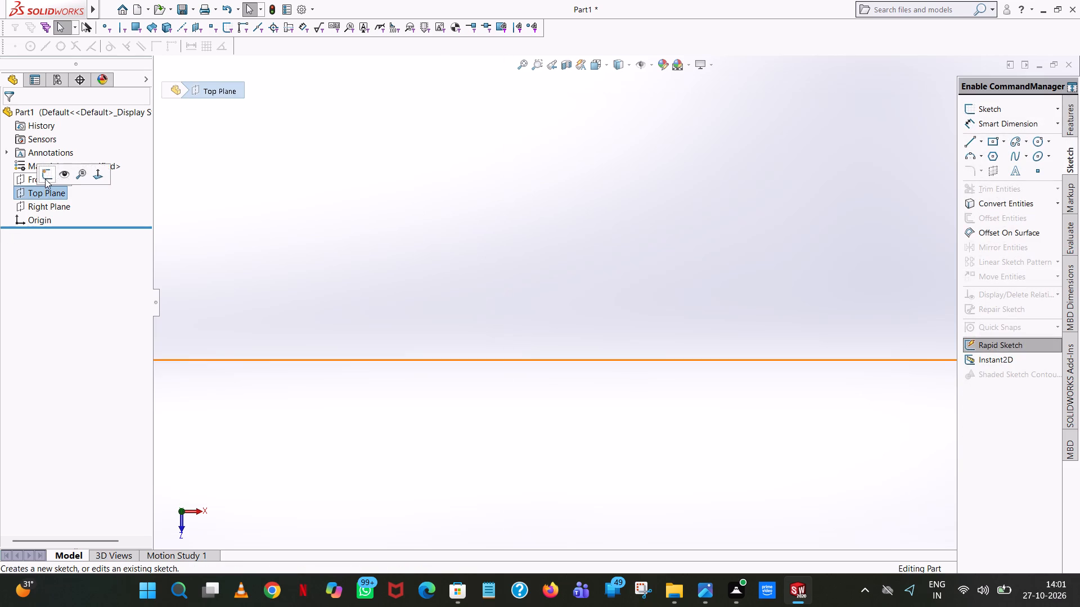
{"action": "left_click", "coordinate": [45, 178]}
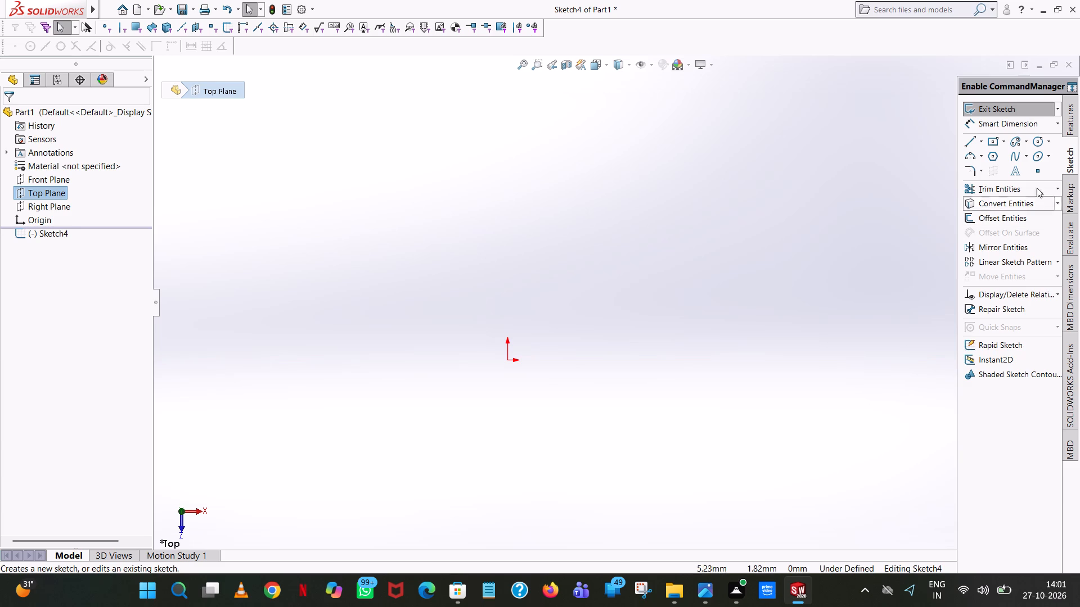
Draw a horizontal line from the origin in the positive X direction and set its length to 2.5 mm.
{"action": "left_click", "coordinate": [974, 139]}
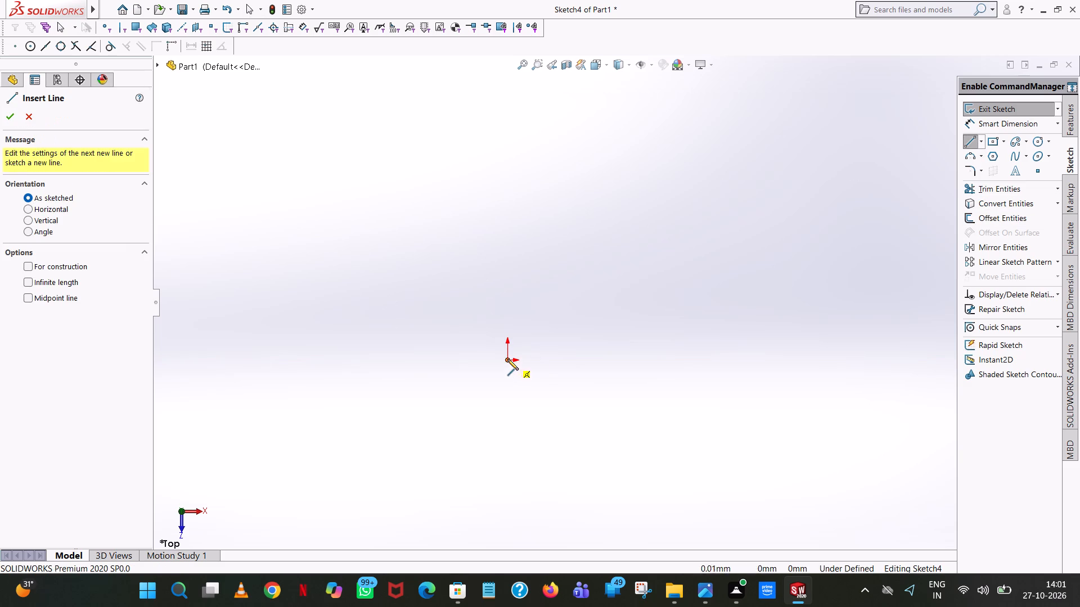
{"action": "left_click", "coordinate": [507, 359]}
{"action": "left_click", "coordinate": [628, 359]}
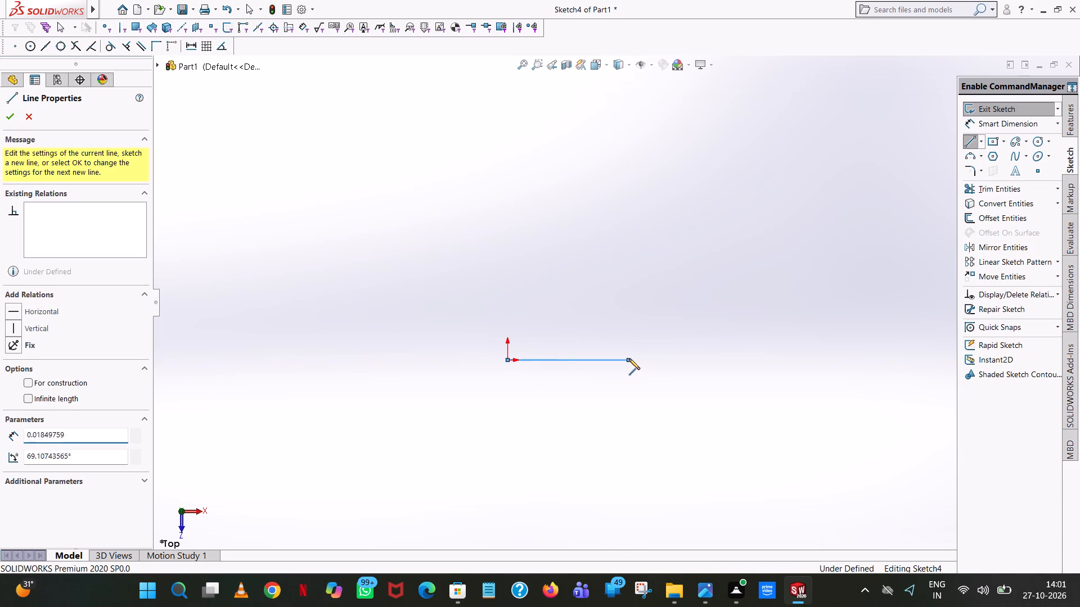
{"action": "type", "text": "2.5"}
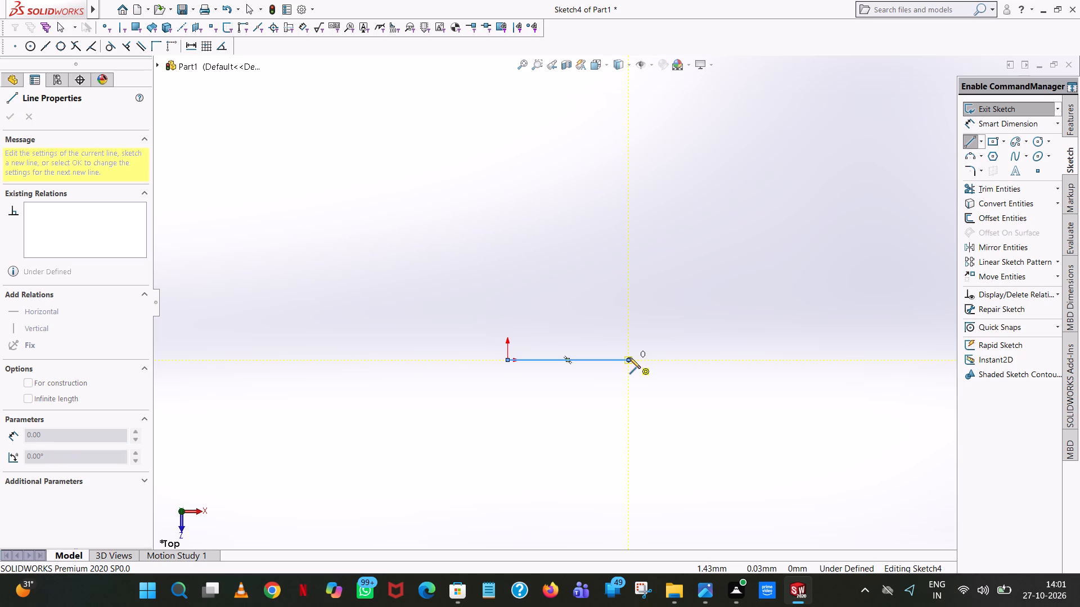
{"action": "key", "text": "Return"}
{"action": "right_click", "coordinate": [629, 357]}
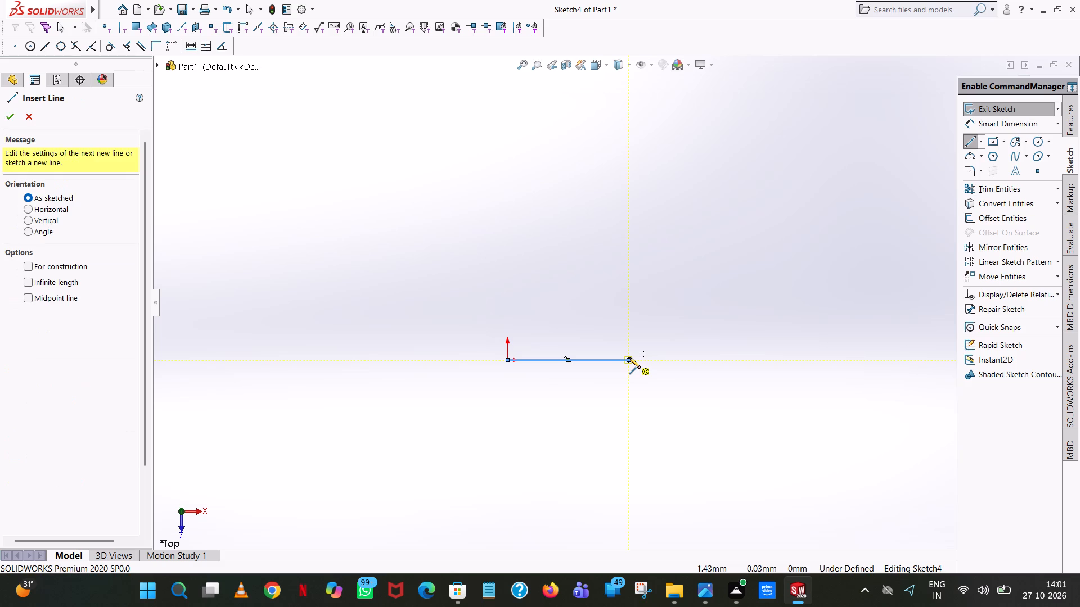
{"action": "left_click", "coordinate": [655, 372]}
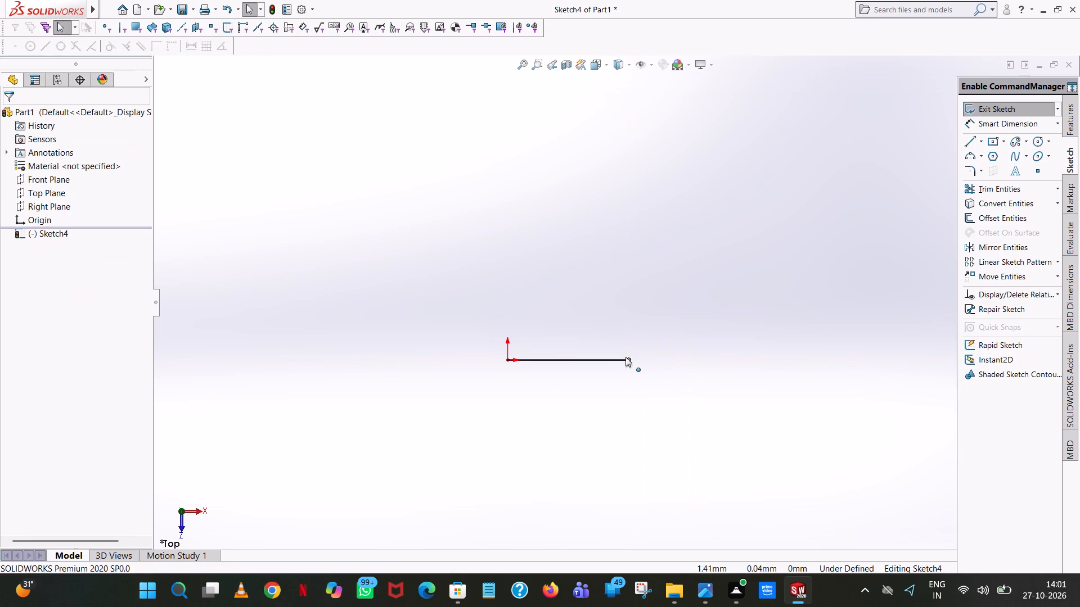
{"action": "left_click", "coordinate": [619, 359]}
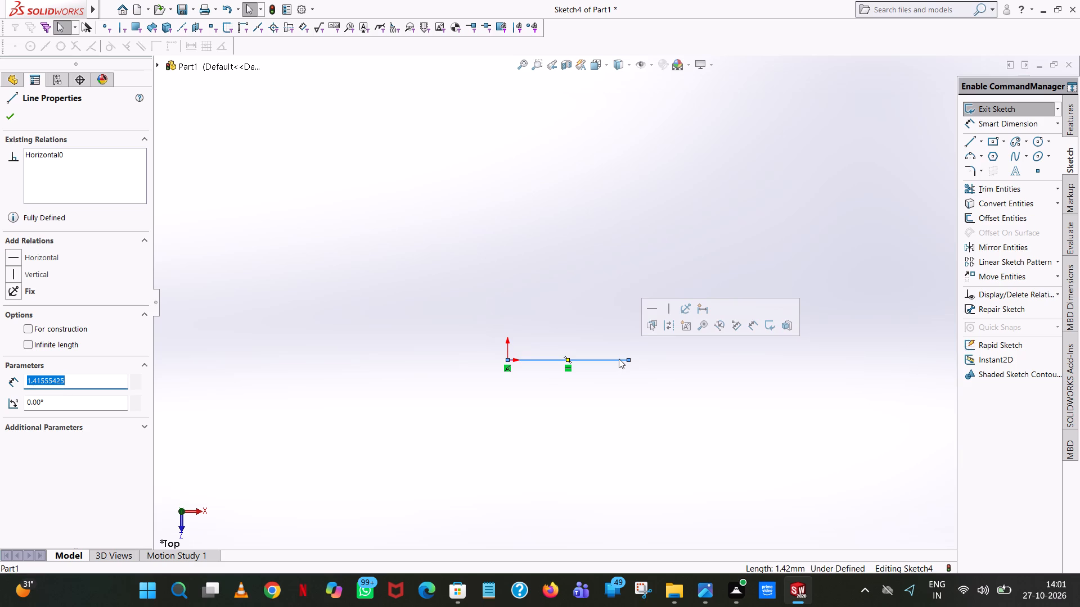
{"action": "type", "text": "2.5"}
{"action": "key", "text": "Return"}
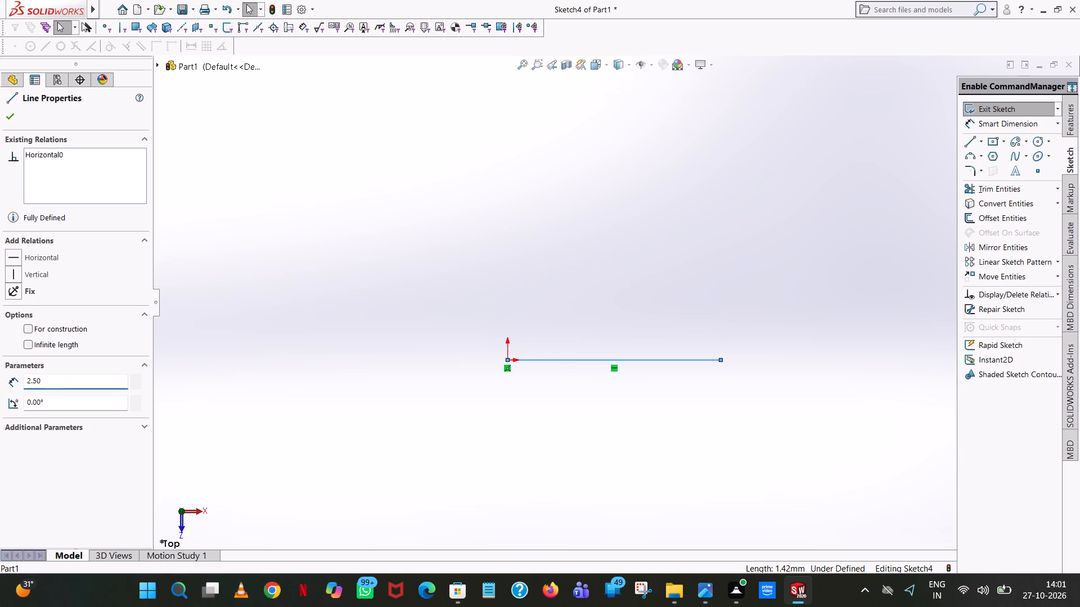
{"action": "left_click", "coordinate": [764, 263]}
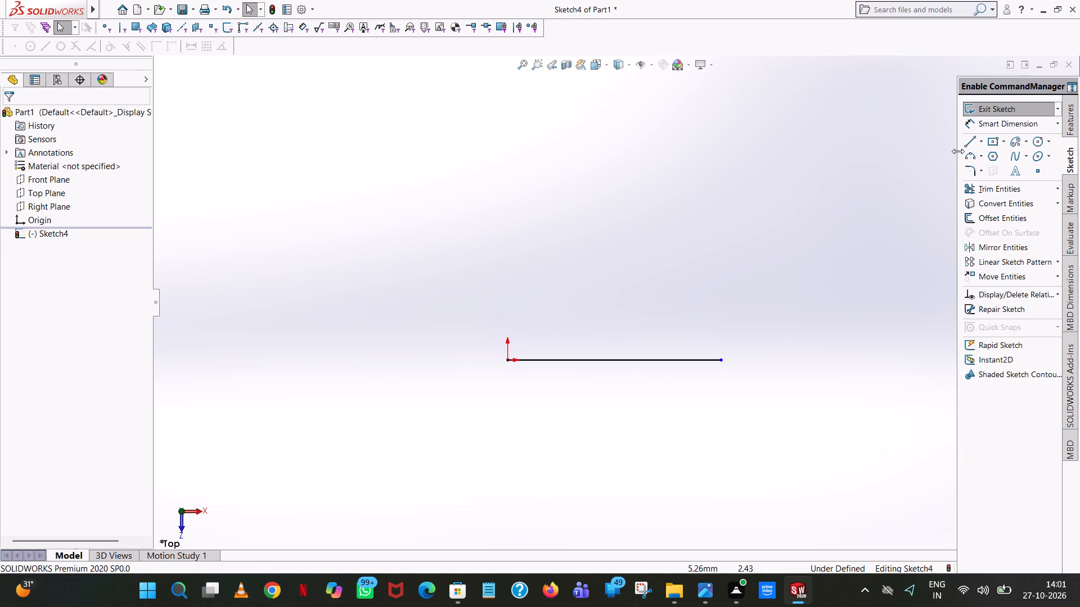
Draw a vertical line upward from the free end of the 2.5 mm line and set its length to 2.250 mm.
{"action": "left_click", "coordinate": [969, 137]}
{"action": "left_click", "coordinate": [721, 359]}
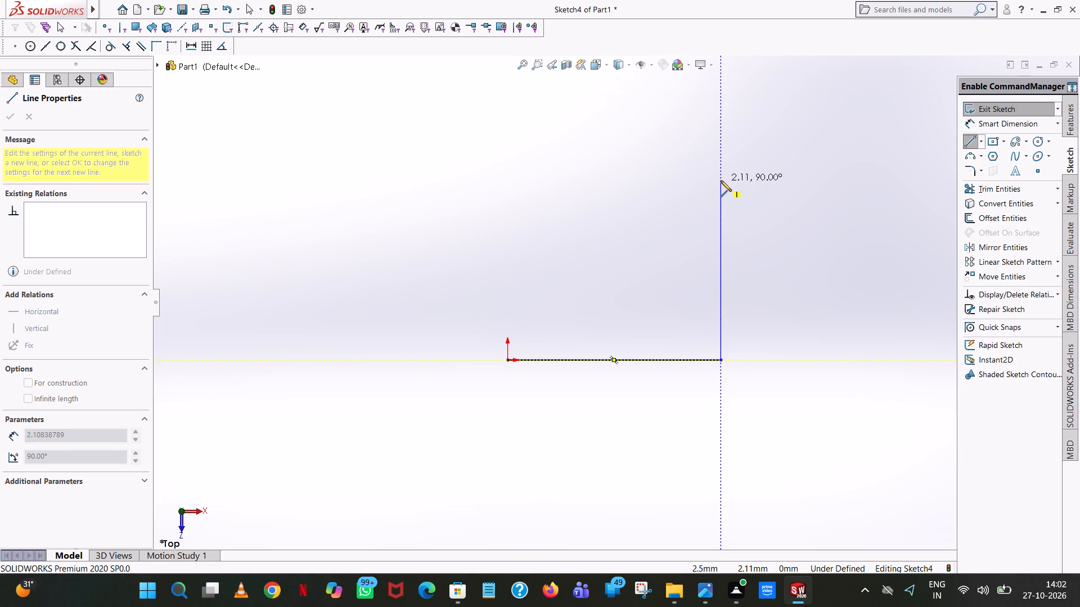
{"action": "left_click", "coordinate": [721, 180]}
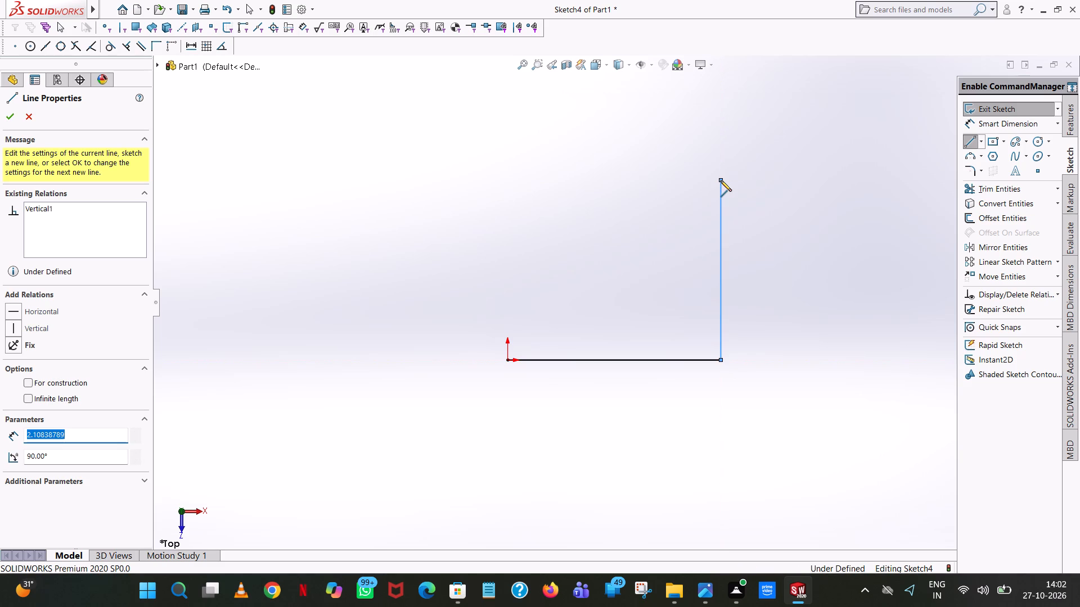
{"action": "type", "text": "2."}
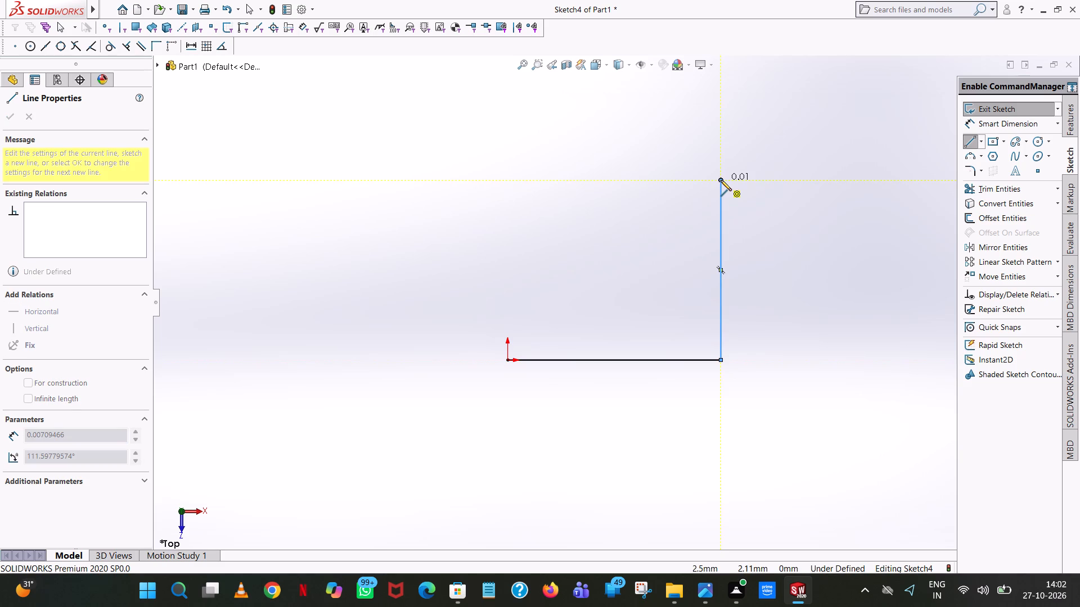
{"action": "type", "text": "250"}
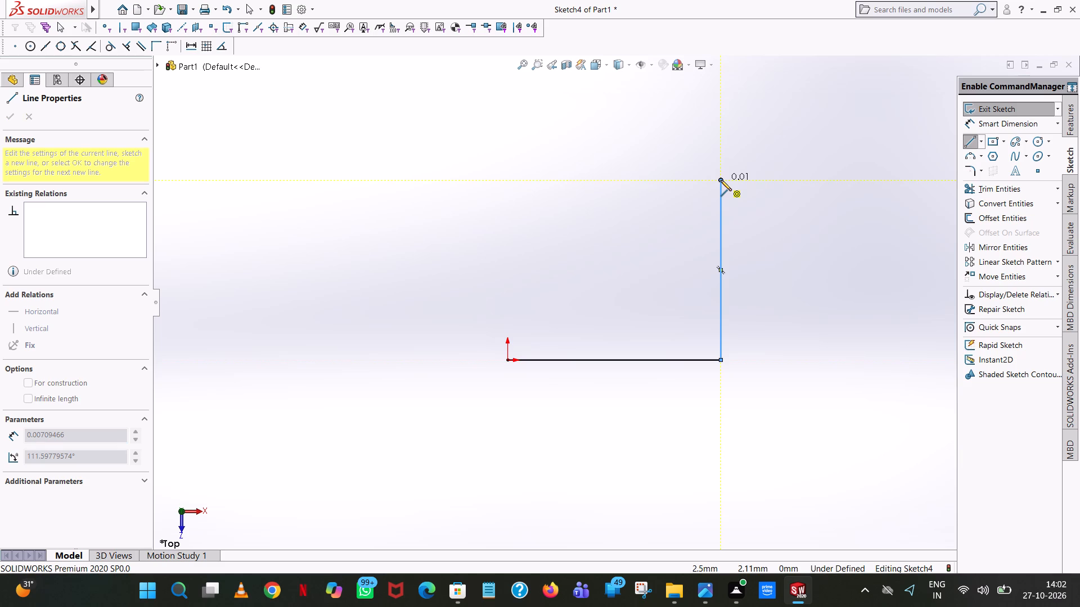
{"action": "right_click", "coordinate": [721, 180]}
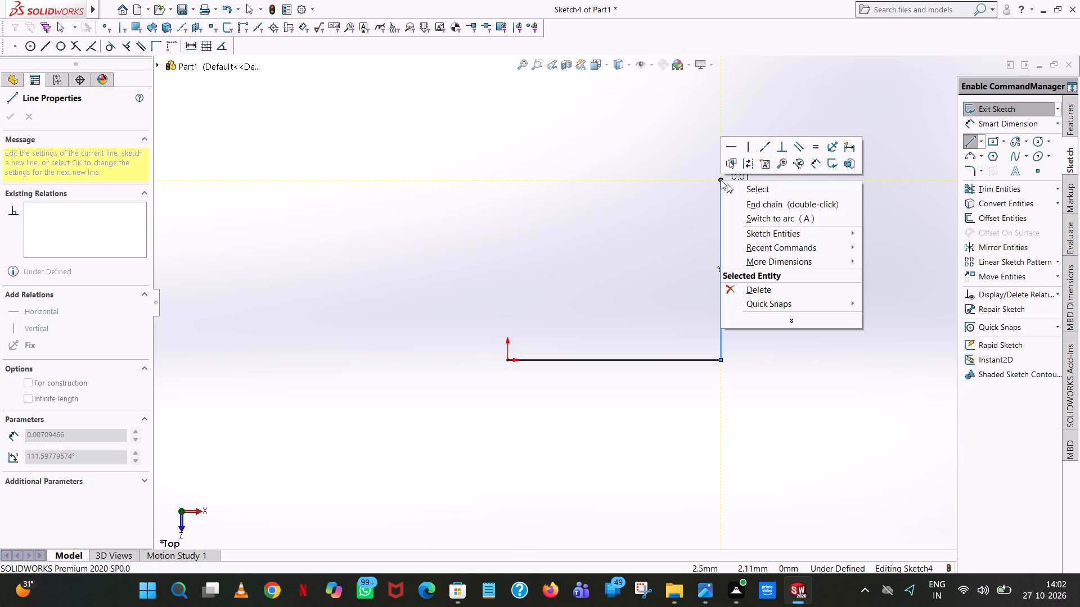
{"action": "left_click", "coordinate": [736, 188]}
{"action": "left_click", "coordinate": [721, 202]}
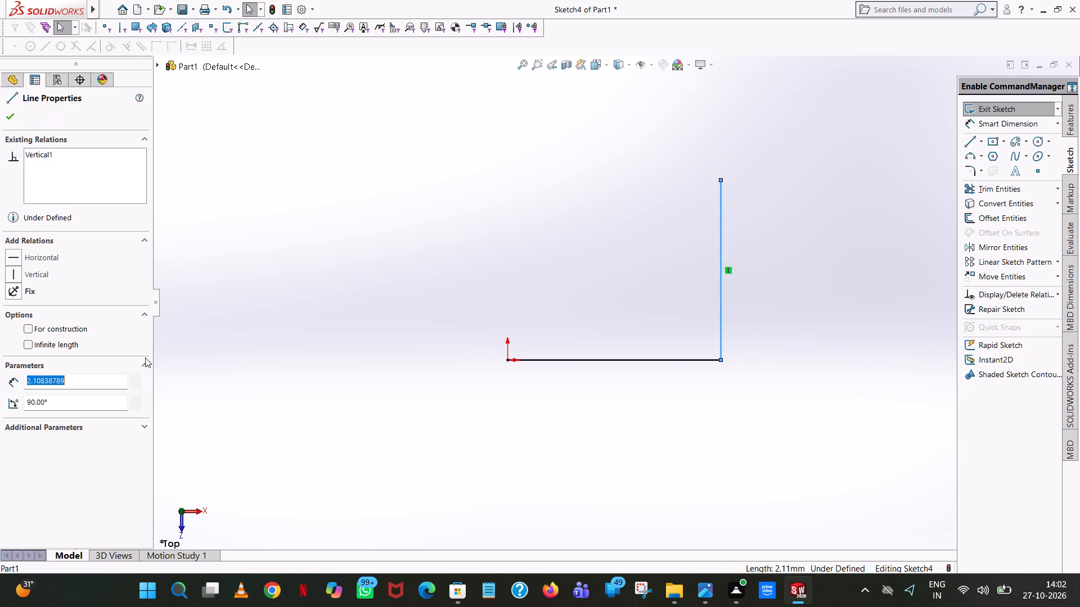
{"action": "type", "text": "2.250"}
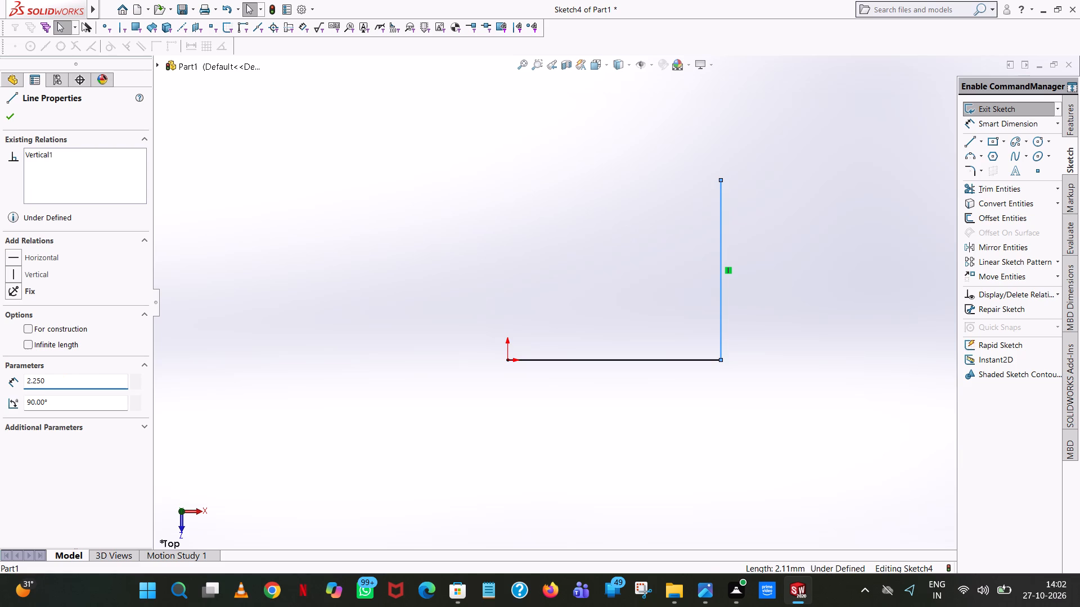
{"action": "left_click", "coordinate": [7, 117]}
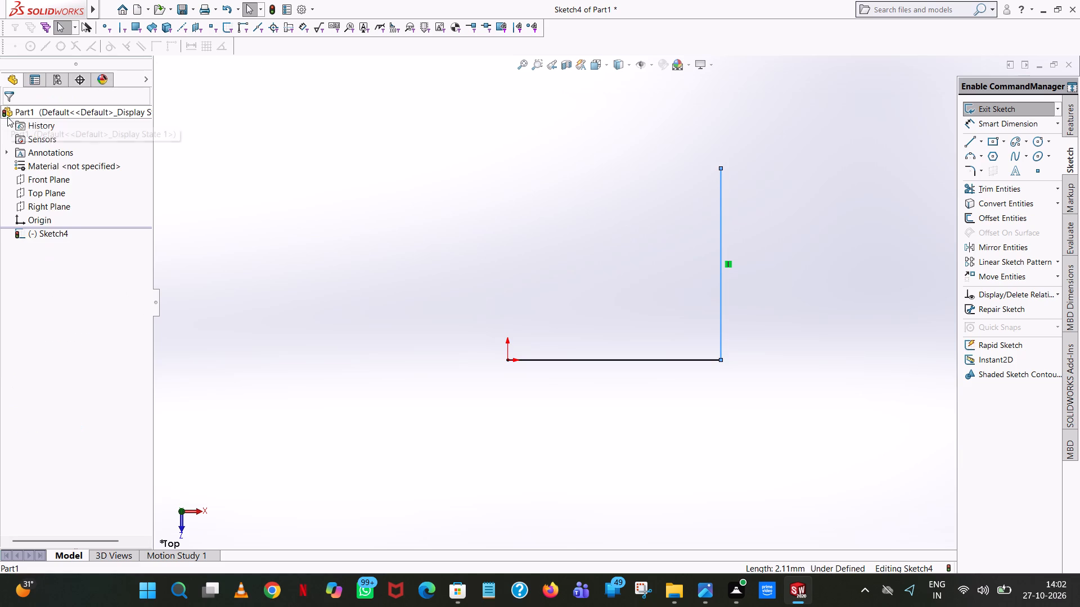
{"action": "left_click", "coordinate": [455, 167]}
{"action": "left_click", "coordinate": [723, 283]}
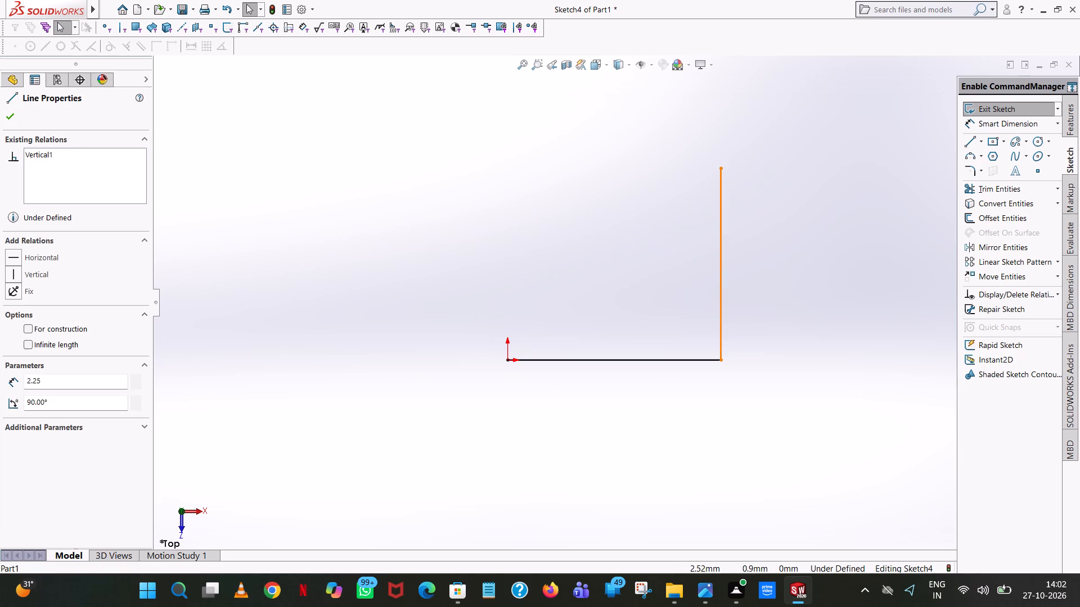
{"action": "left_click", "coordinate": [878, 228]}
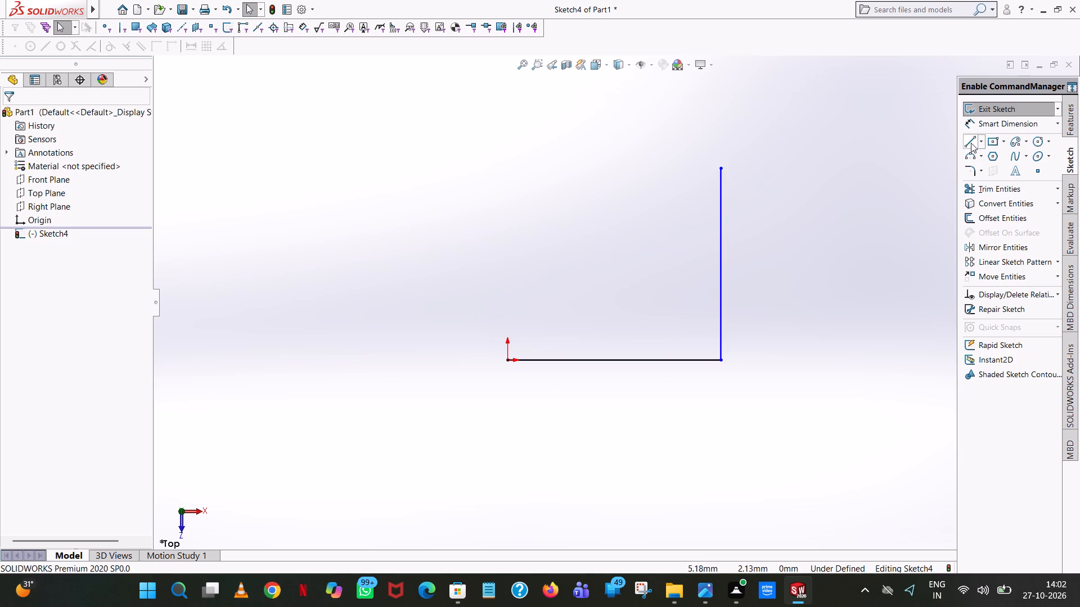
Draw a horizontal line in the negative X direction from the top of the vertical line and set its length to 5 mm.
{"action": "left_click", "coordinate": [971, 139]}
{"action": "left_click", "coordinate": [720, 169]}
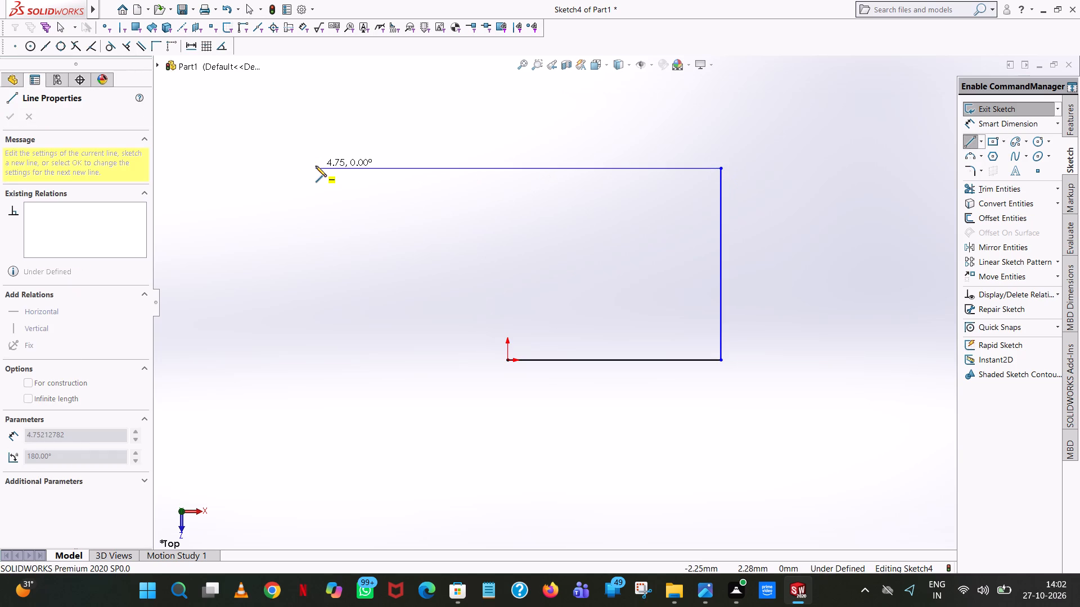
{"action": "left_click", "coordinate": [316, 166]}
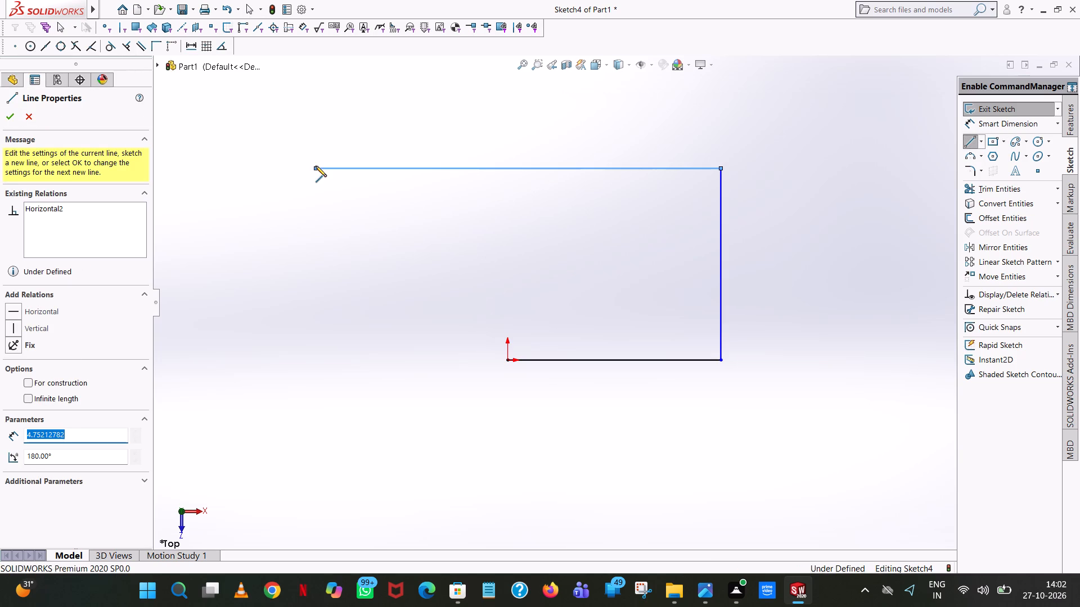
{"action": "key", "text": "5"}
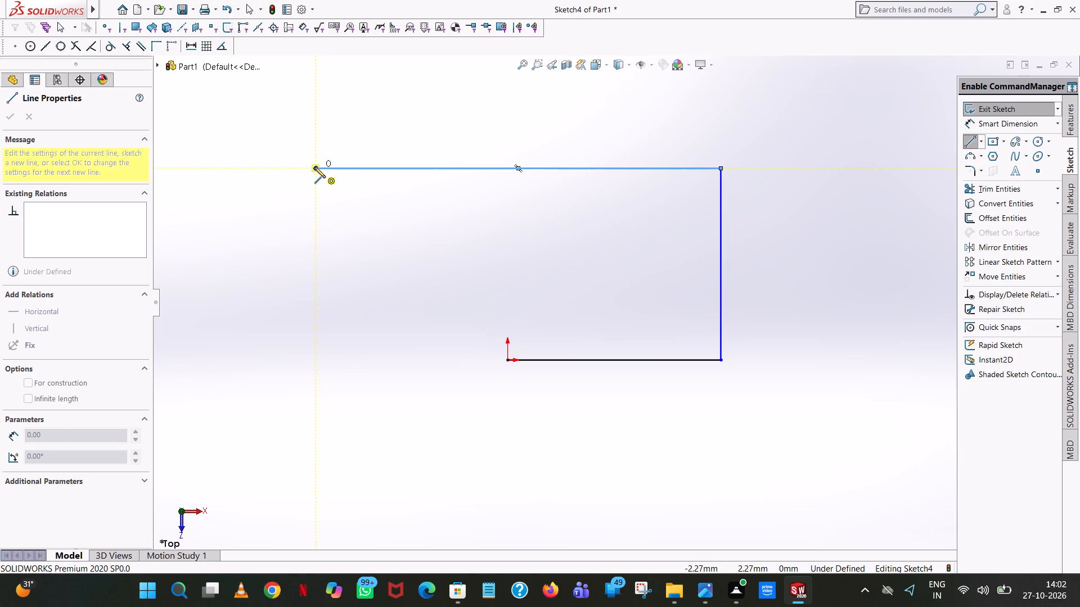
{"action": "right_click", "coordinate": [314, 166]}
{"action": "left_click", "coordinate": [362, 173]}
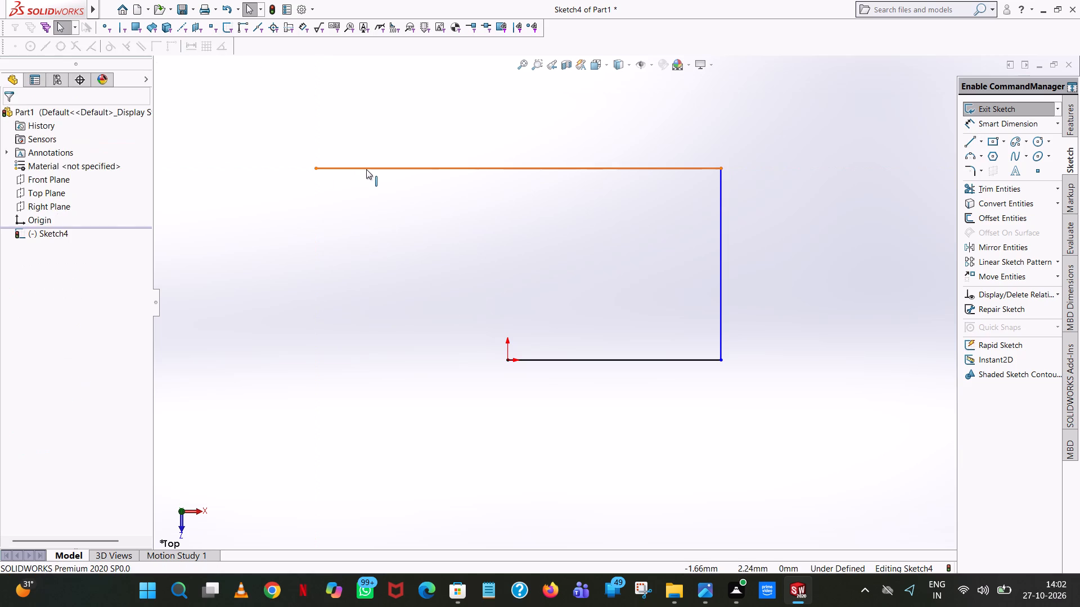
{"action": "left_click", "coordinate": [366, 169]}
{"action": "key", "text": "5"}
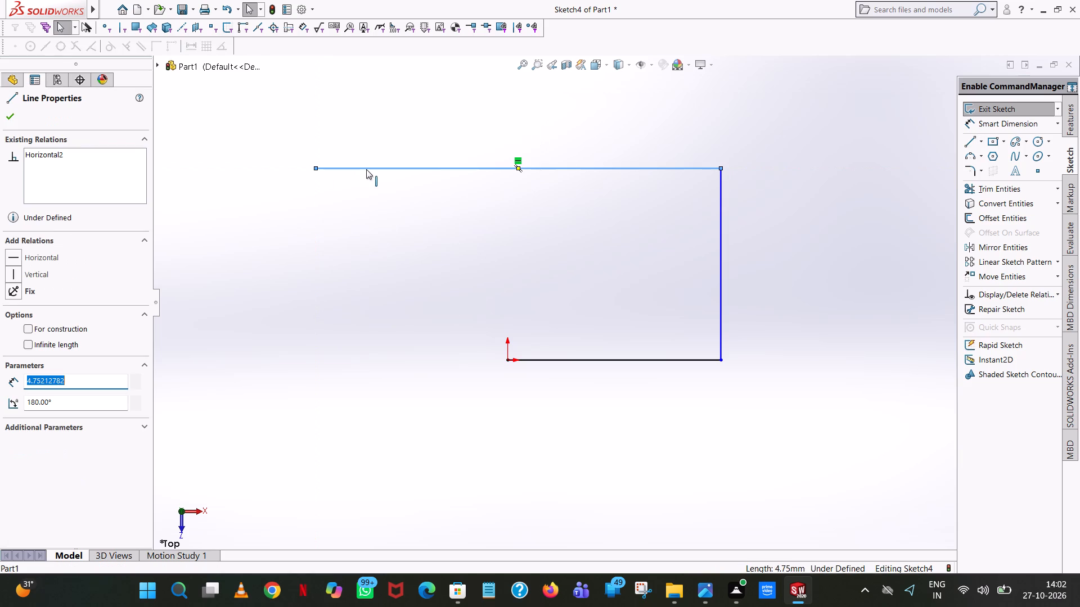
{"action": "key", "text": "Return"}
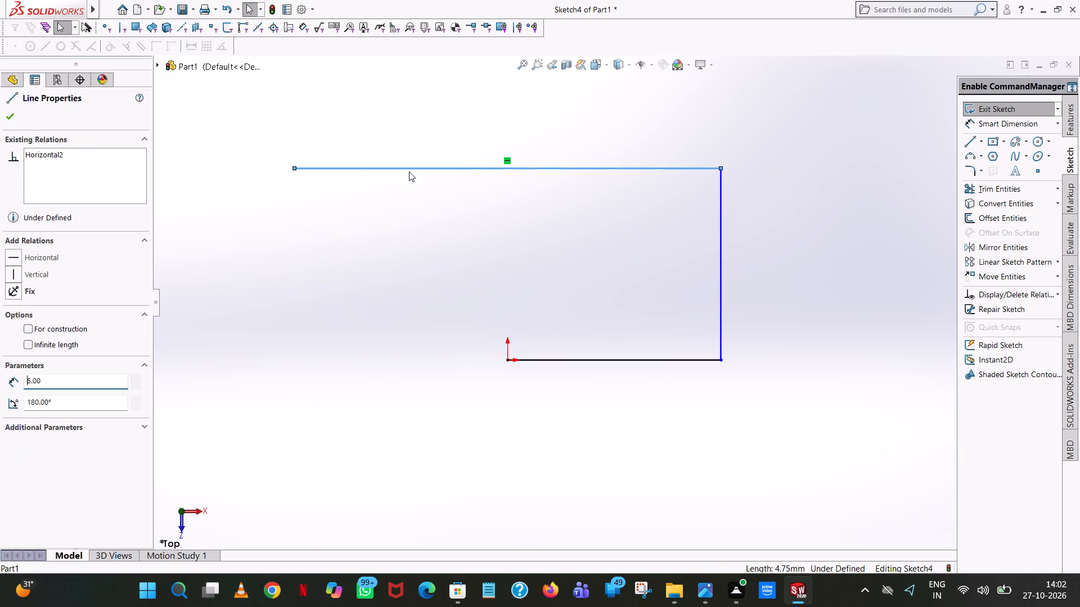
{"action": "left_click", "coordinate": [643, 113]}
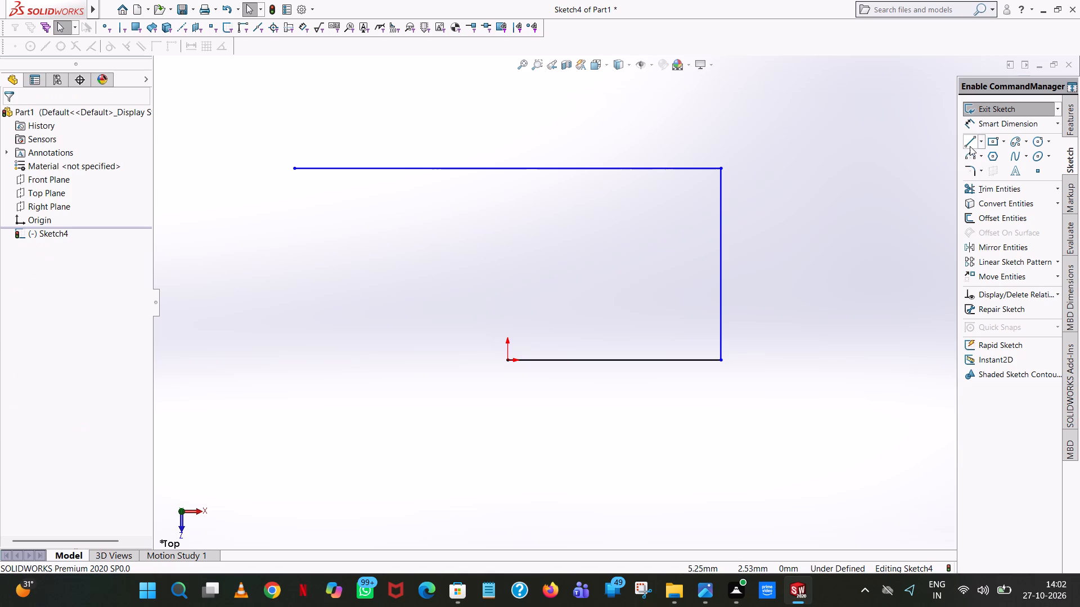
Close the rectangular profile with a 2.25 mm vertical line down from the 5 mm line's free end and a horizontal line to the origin.
{"action": "left_click", "coordinate": [970, 146]}
{"action": "left_click", "coordinate": [293, 168]}
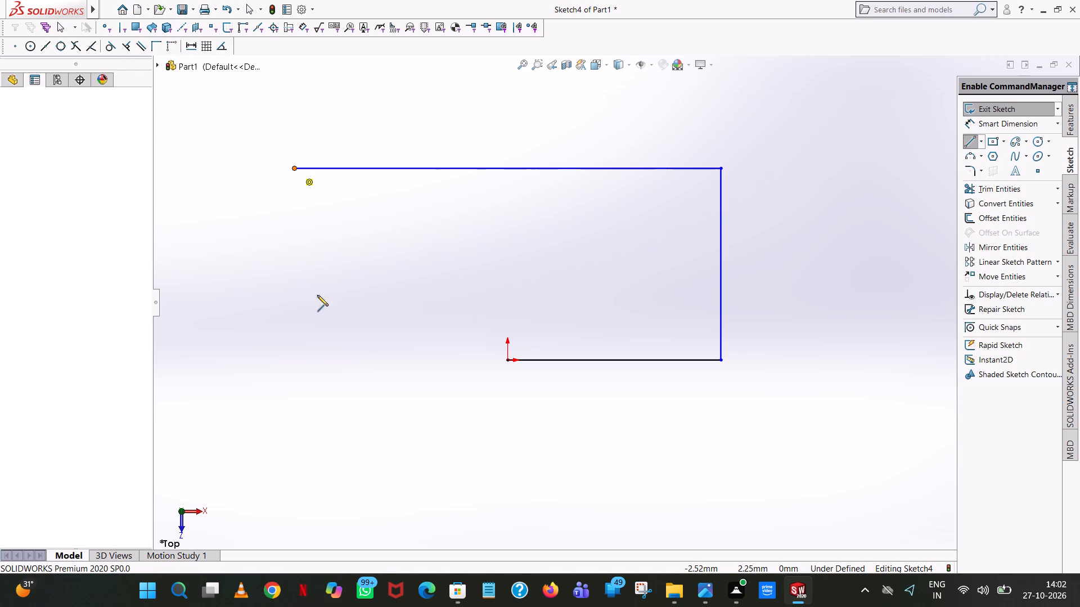
{"action": "left_click", "coordinate": [293, 360]}
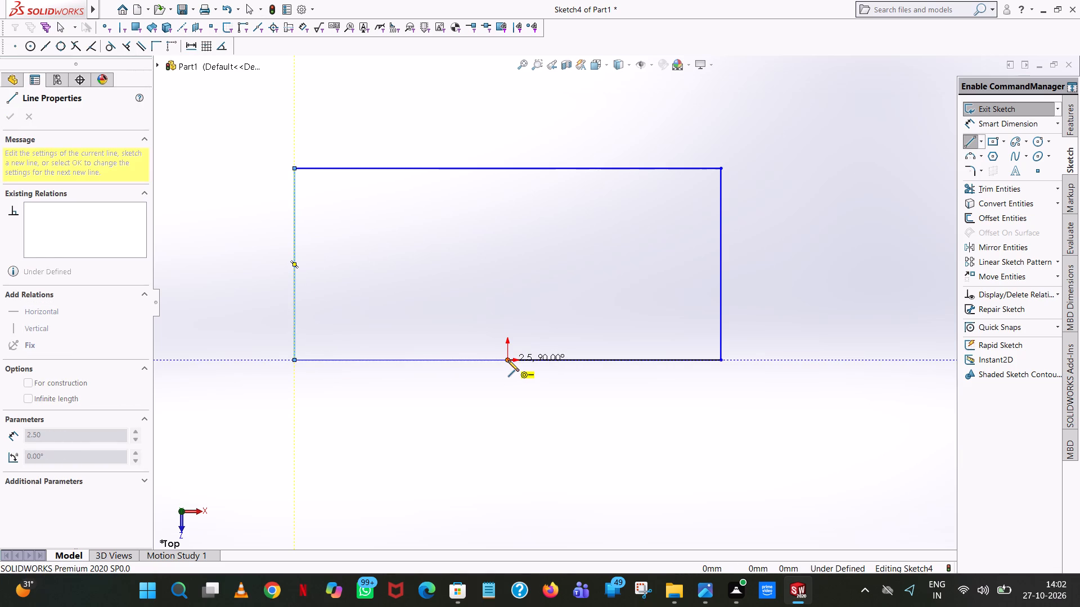
{"action": "left_click", "coordinate": [508, 360]}
{"action": "right_click", "coordinate": [508, 360]}
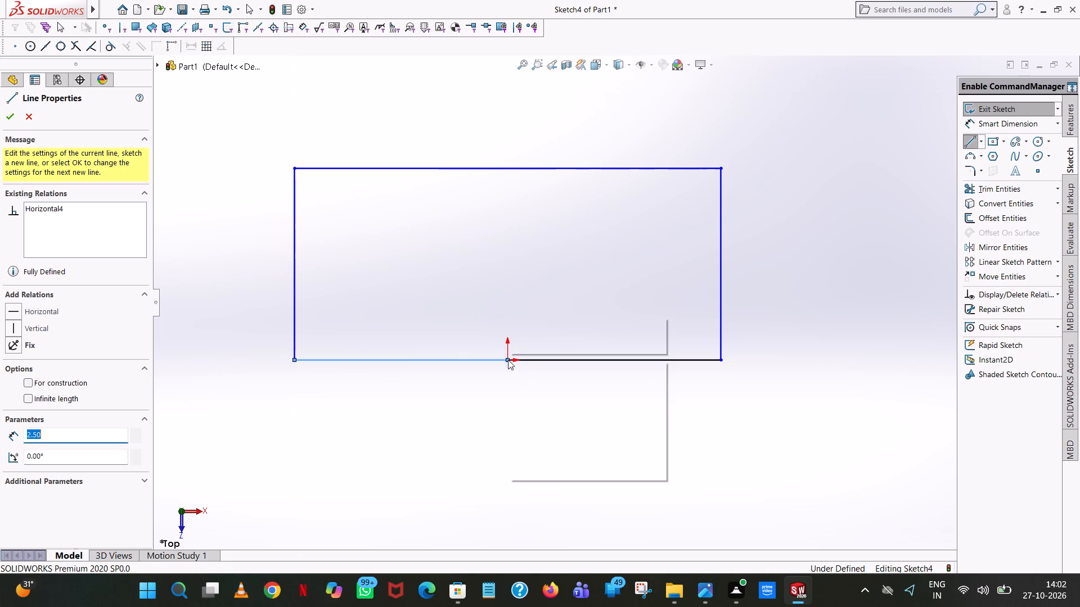
{"action": "left_click", "coordinate": [545, 365]}
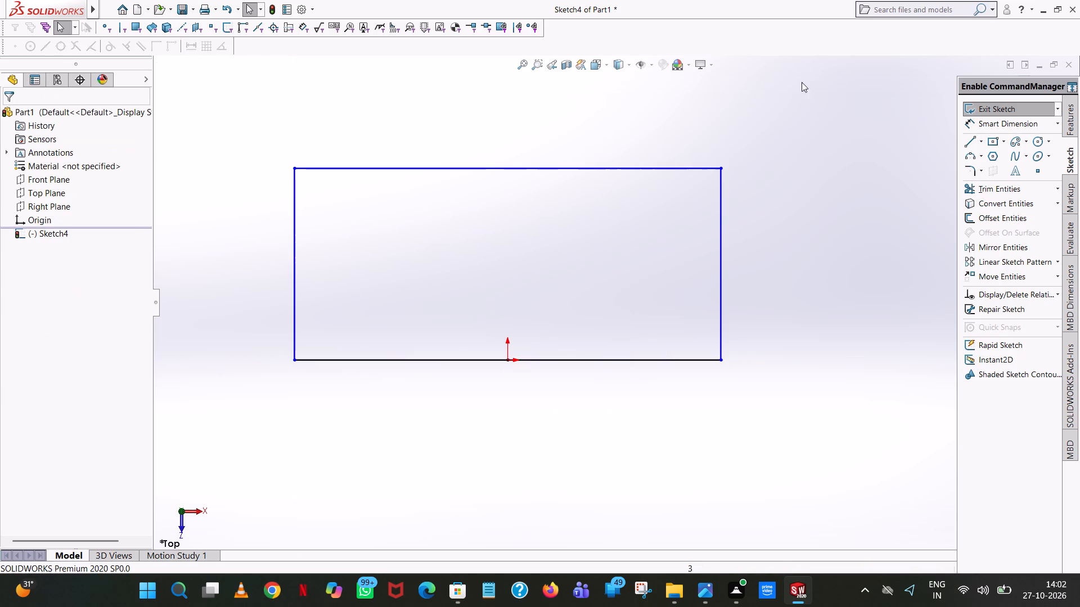
Dimension the rectangle 5 mm wide and 2.25 mm deep, with its positive-X side 2.5 mm from the origin.
{"action": "left_click", "coordinate": [1000, 124]}
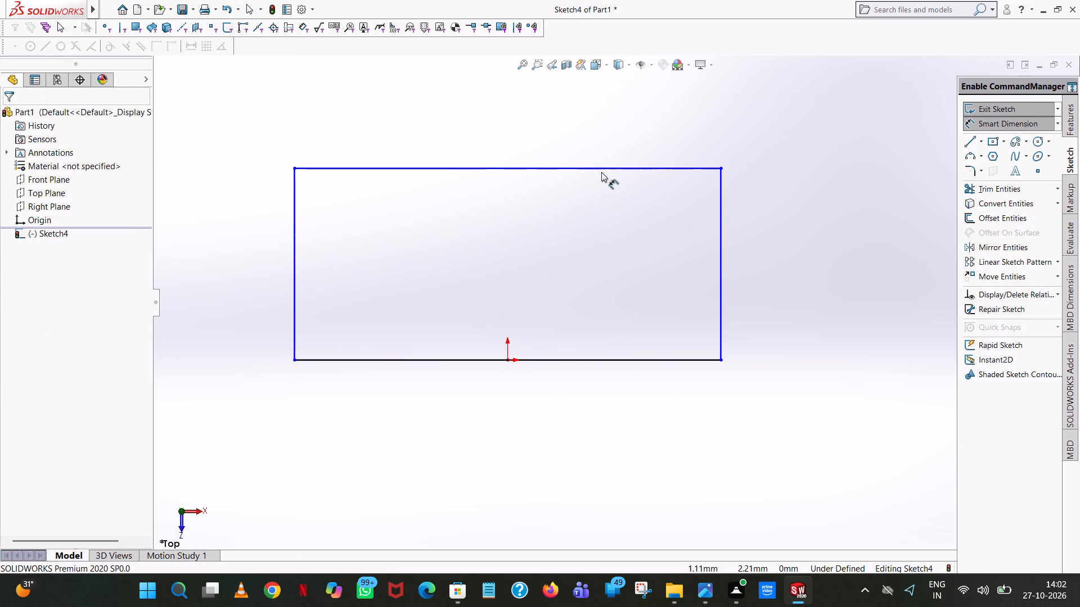
{"action": "left_click", "coordinate": [601, 168]}
{"action": "left_click", "coordinate": [592, 126]}
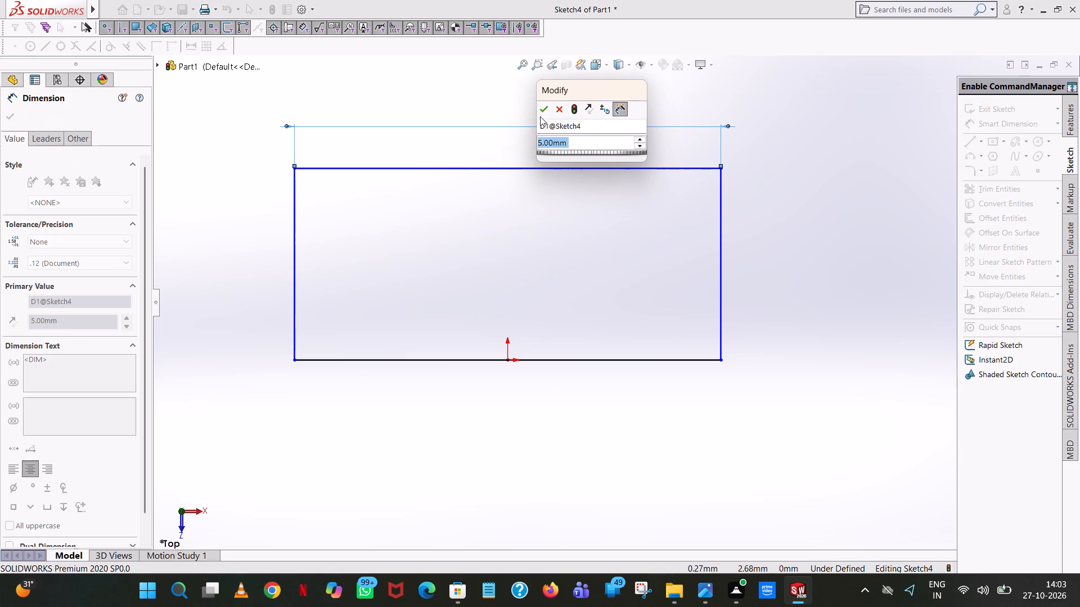
{"action": "left_click", "coordinate": [544, 110]}
{"action": "left_click", "coordinate": [722, 223]}
{"action": "left_click", "coordinate": [781, 224]}
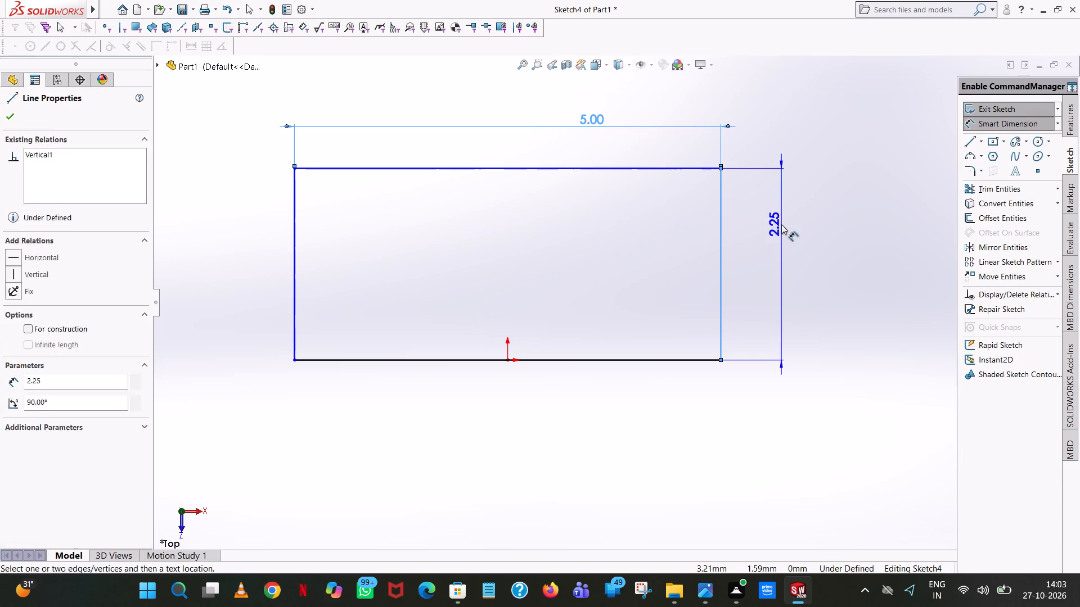
{"action": "left_click", "coordinate": [730, 205]}
{"action": "left_click", "coordinate": [793, 126]}
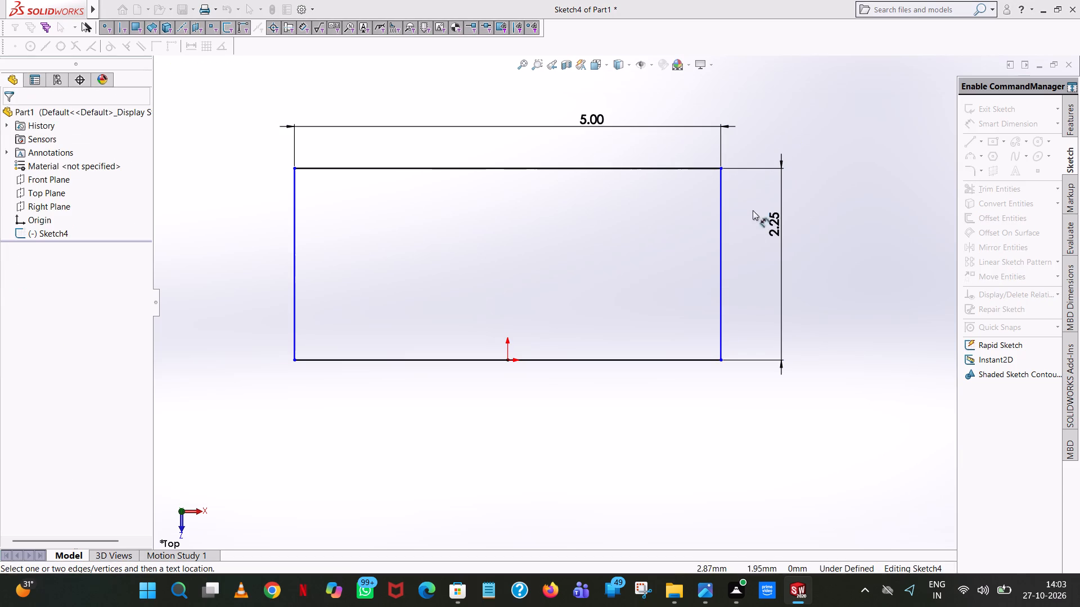
{"action": "left_click", "coordinate": [721, 262]}
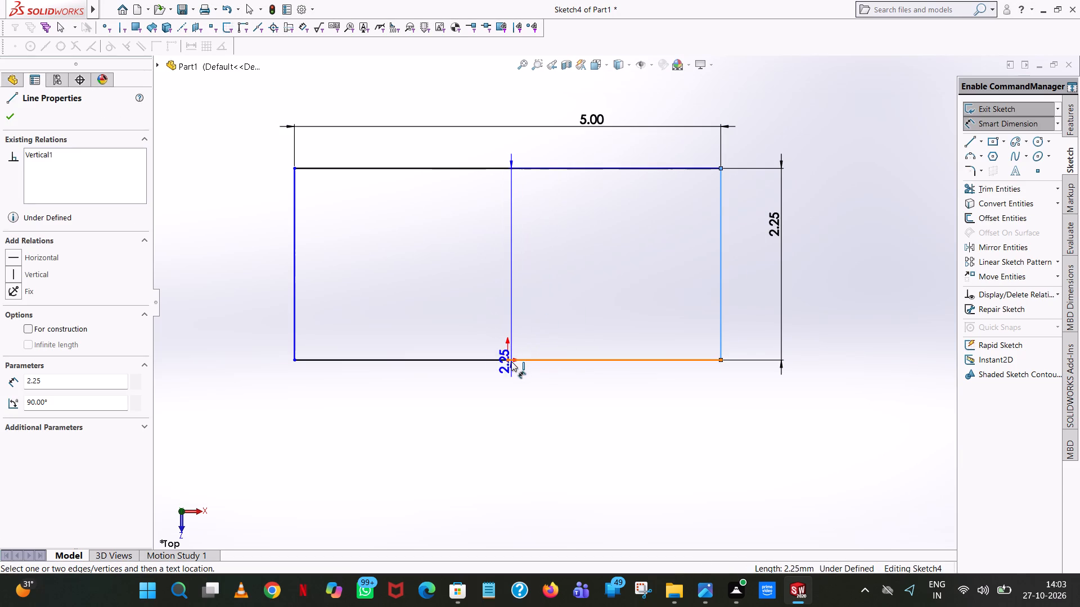
{"action": "left_click", "coordinate": [508, 361]}
{"action": "left_click", "coordinate": [494, 419]}
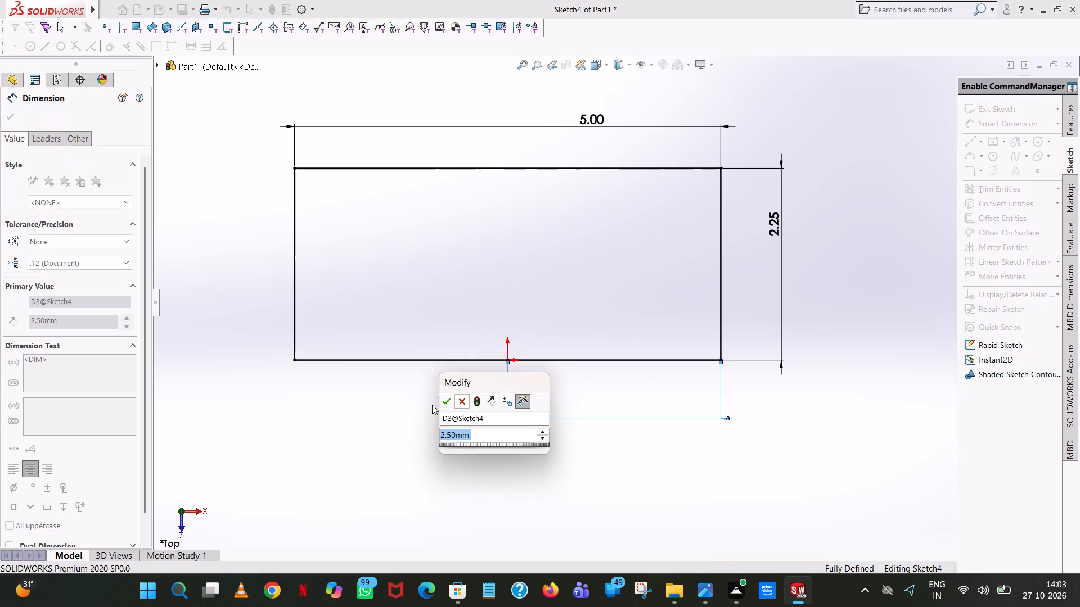
{"action": "left_click", "coordinate": [450, 397]}
{"action": "left_click", "coordinate": [819, 184]}
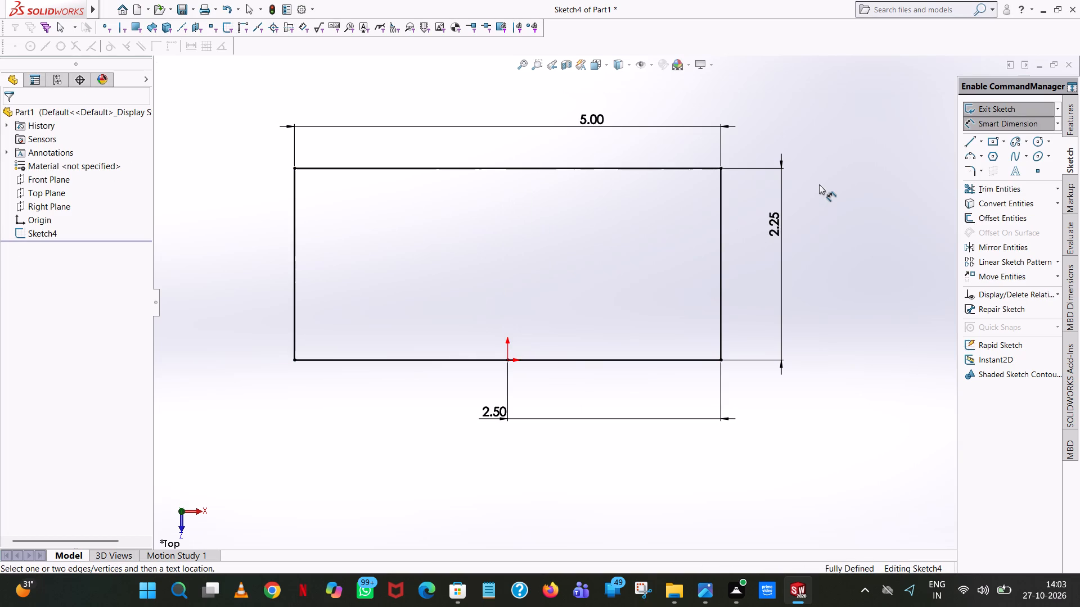
Extrude the rectangular profile as a blind boss with a depth of 0.250 mm.
{"action": "left_click", "coordinate": [1069, 113]}
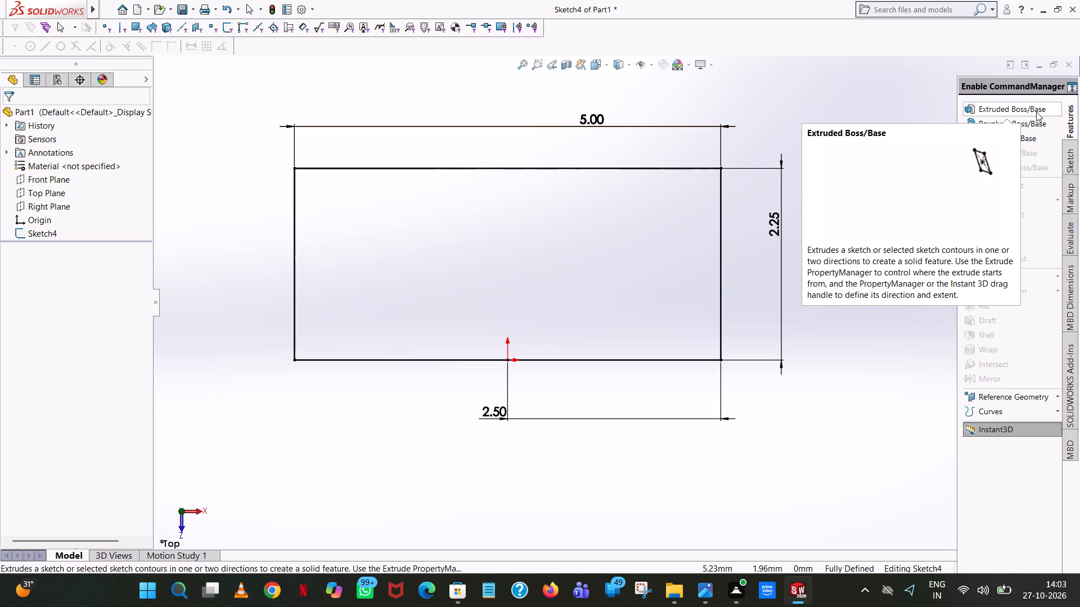
{"action": "left_click", "coordinate": [1038, 110]}
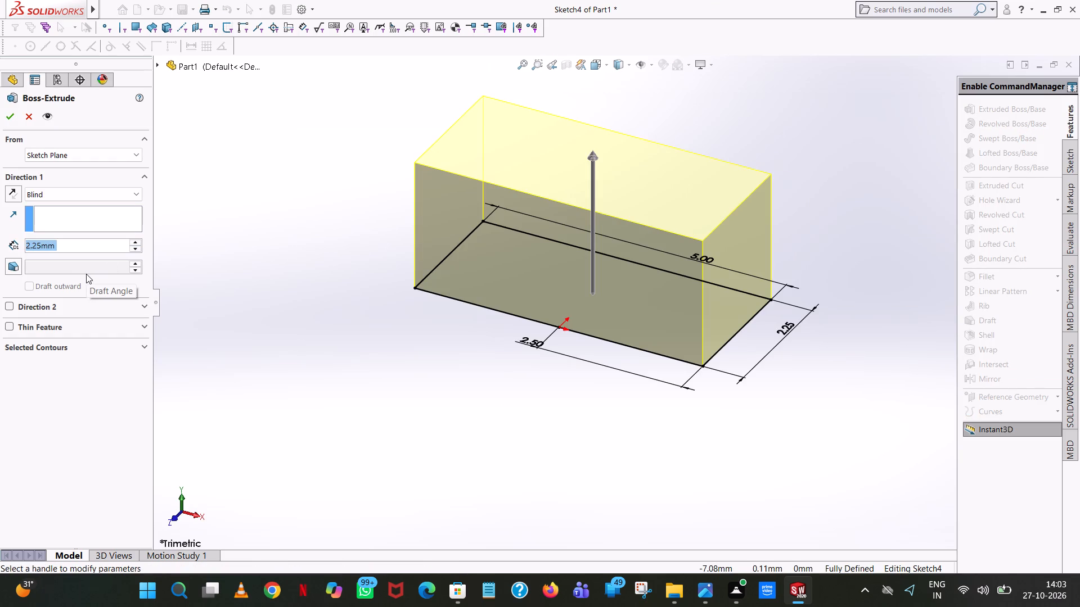
{"action": "type", "text": "0.250"}
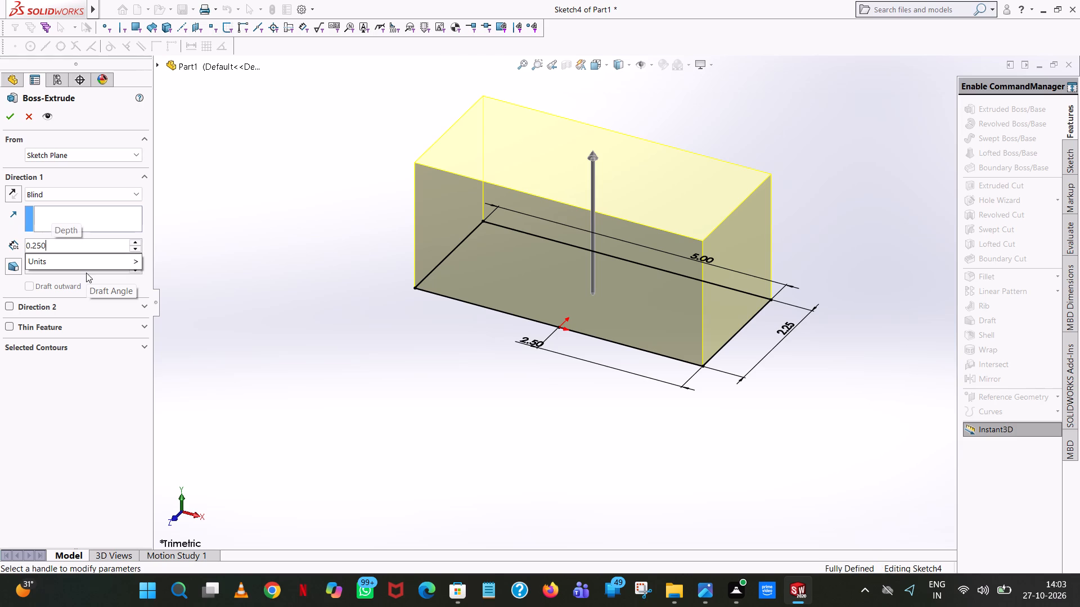
{"action": "key", "text": "Return"}
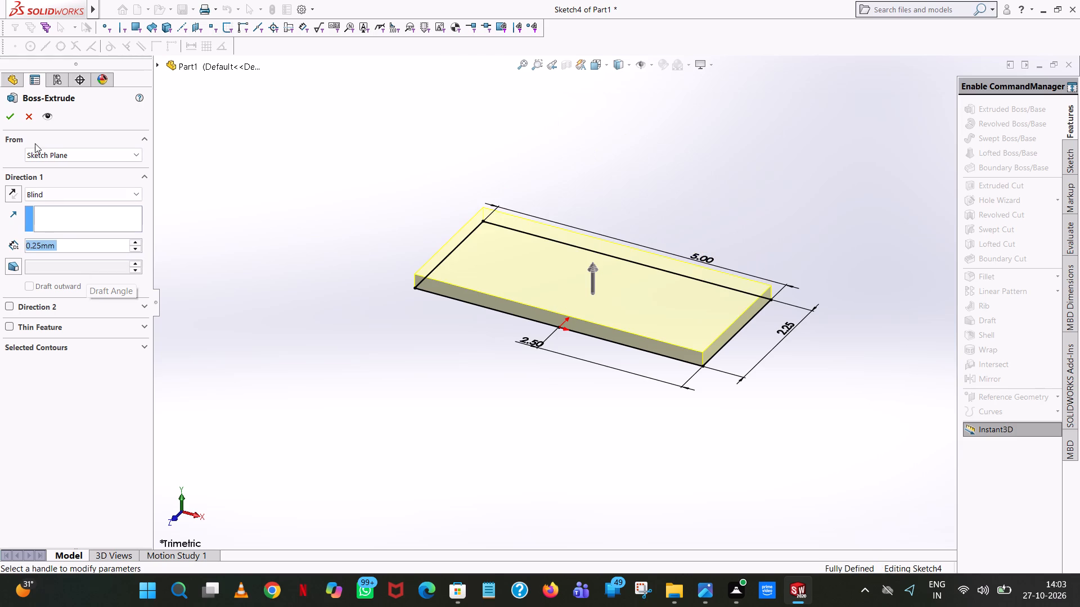
{"action": "left_click", "coordinate": [6, 111]}
{"action": "left_click", "coordinate": [565, 133]}
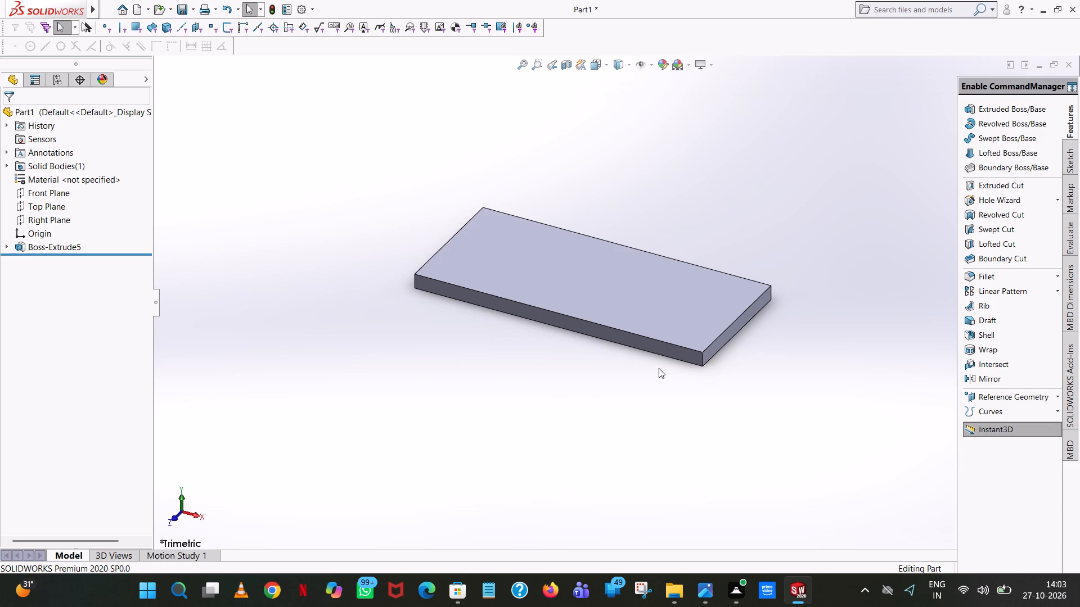
Start a new Extruded Boss/Base with its sketch on the plate's large upper face.
{"action": "middle_click_drag", "start_coordinate": [659, 368], "coordinate": [680, 359]}
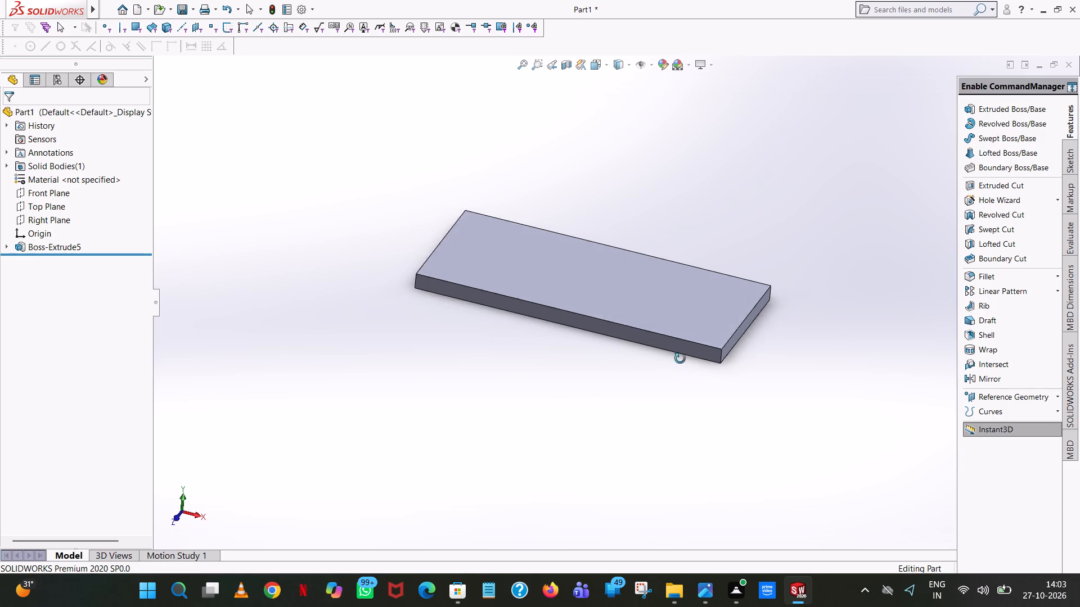
{"action": "middle_click_drag", "start_coordinate": [680, 359], "coordinate": [699, 427]}
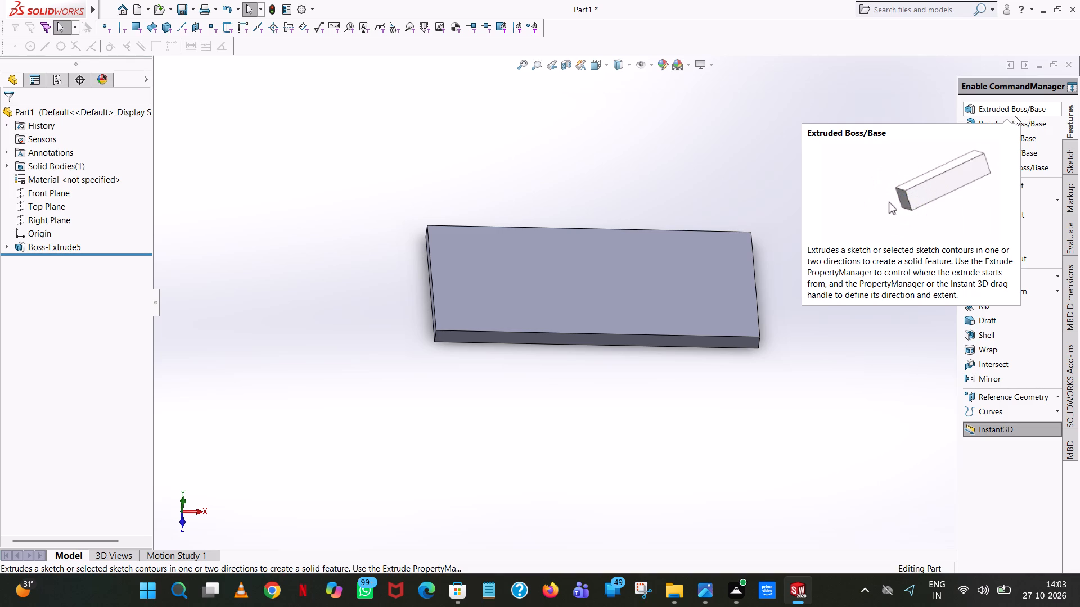
{"action": "left_click", "coordinate": [1015, 116]}
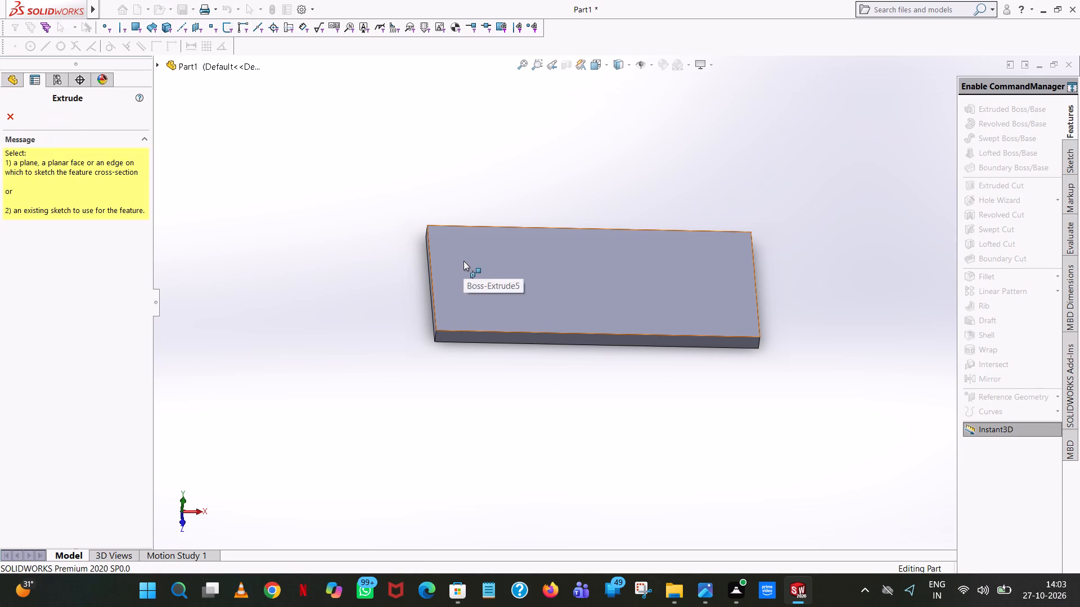
{"action": "left_click", "coordinate": [463, 261]}
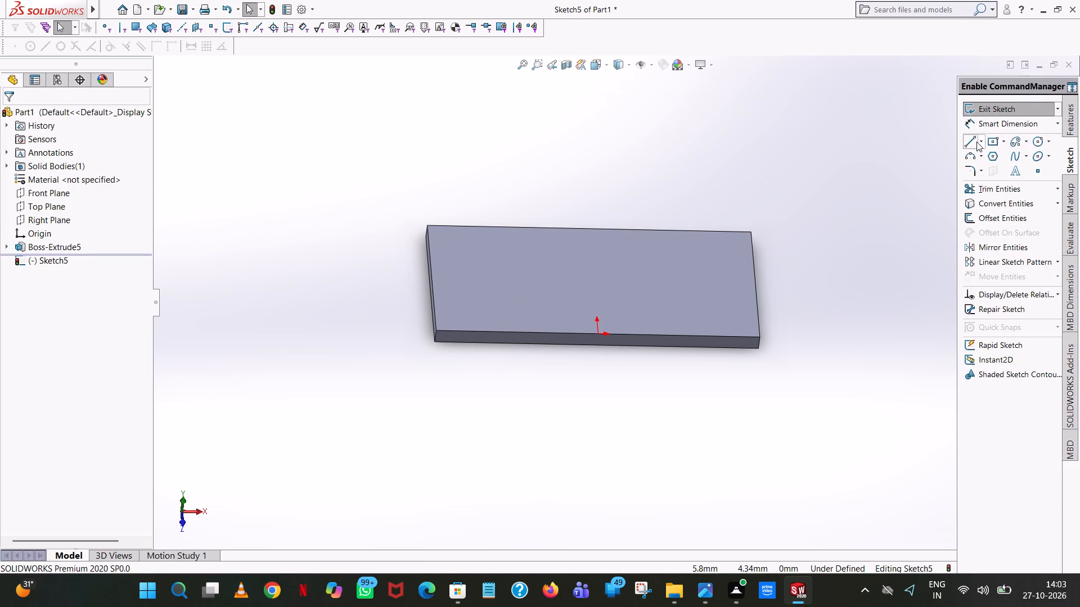
{"action": "left_click", "coordinate": [607, 65]}
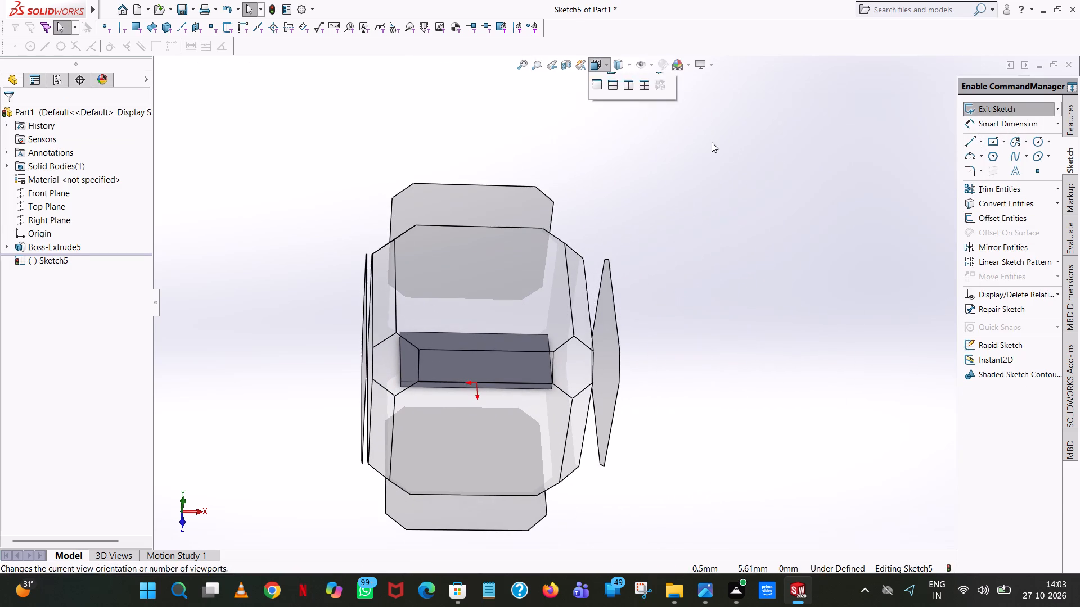
{"action": "left_click", "coordinate": [662, 124]}
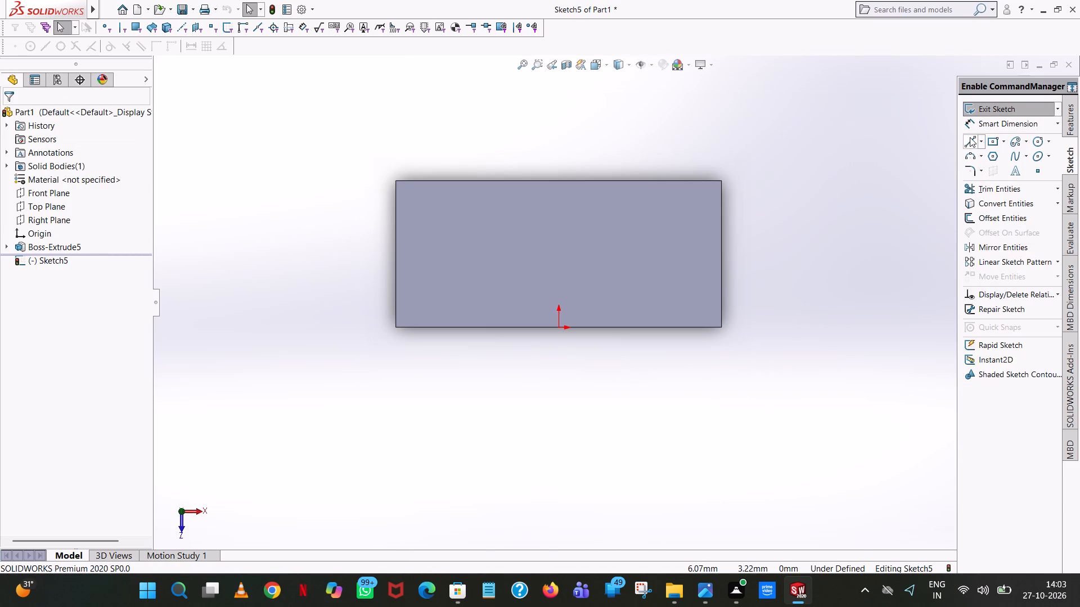
Trace the plate's two short edges and the long edge away from the origin with three connected lines.
{"action": "left_click", "coordinate": [970, 137]}
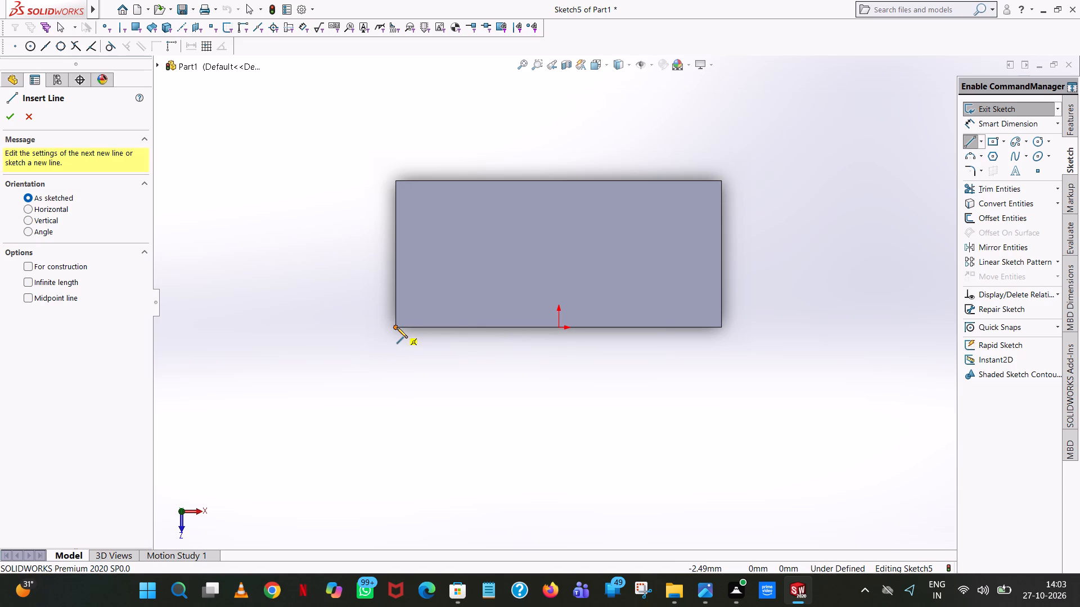
{"action": "left_click", "coordinate": [395, 327]}
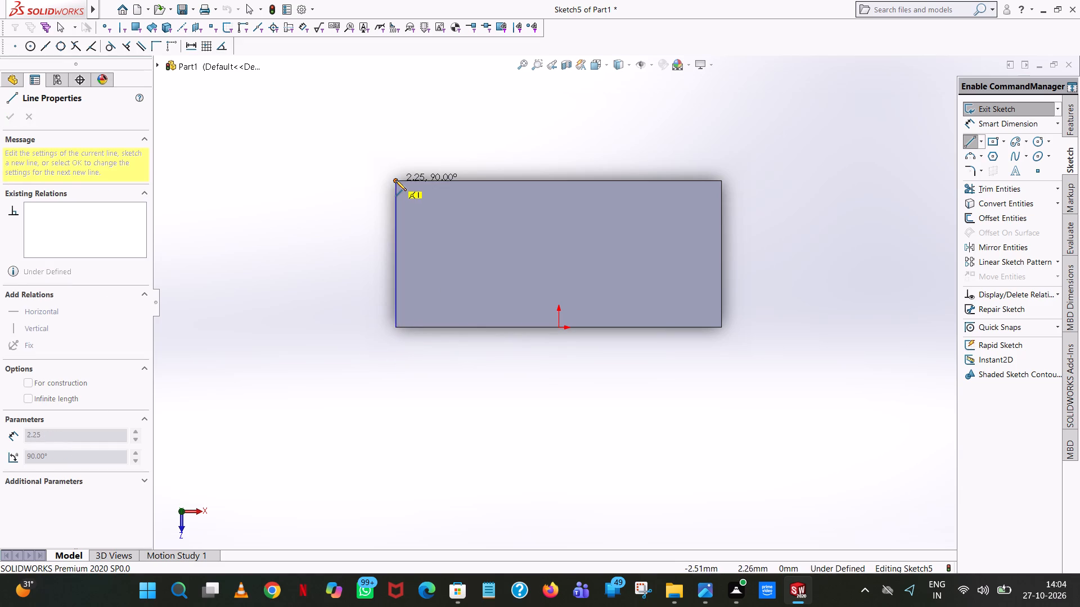
{"action": "left_click", "coordinate": [395, 180]}
{"action": "left_click", "coordinate": [722, 180]}
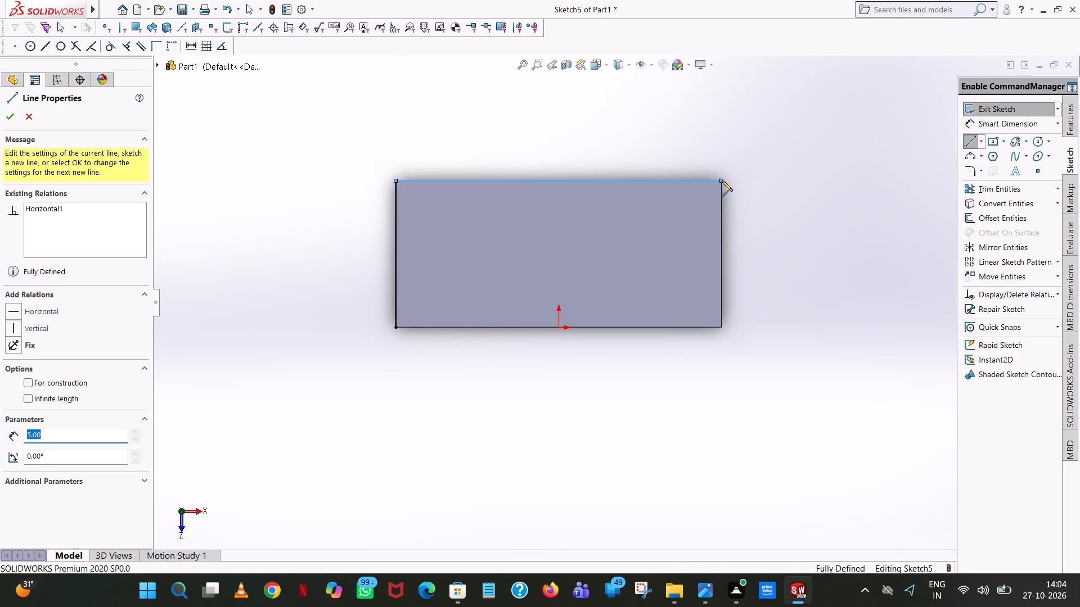
{"action": "left_click", "coordinate": [720, 328]}
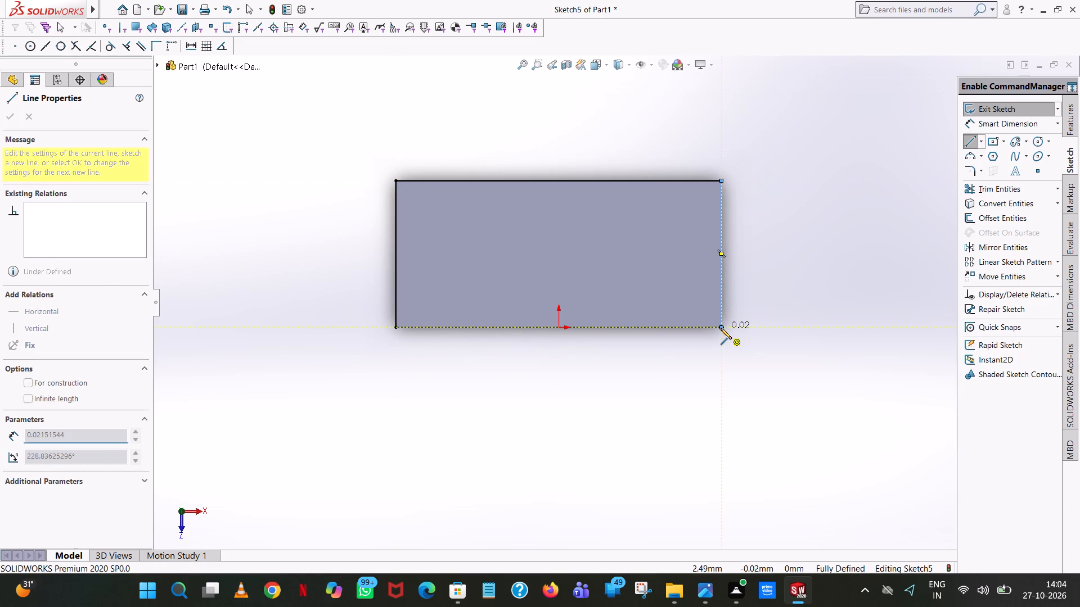
{"action": "right_click", "coordinate": [721, 328]}
{"action": "left_click", "coordinate": [749, 334]}
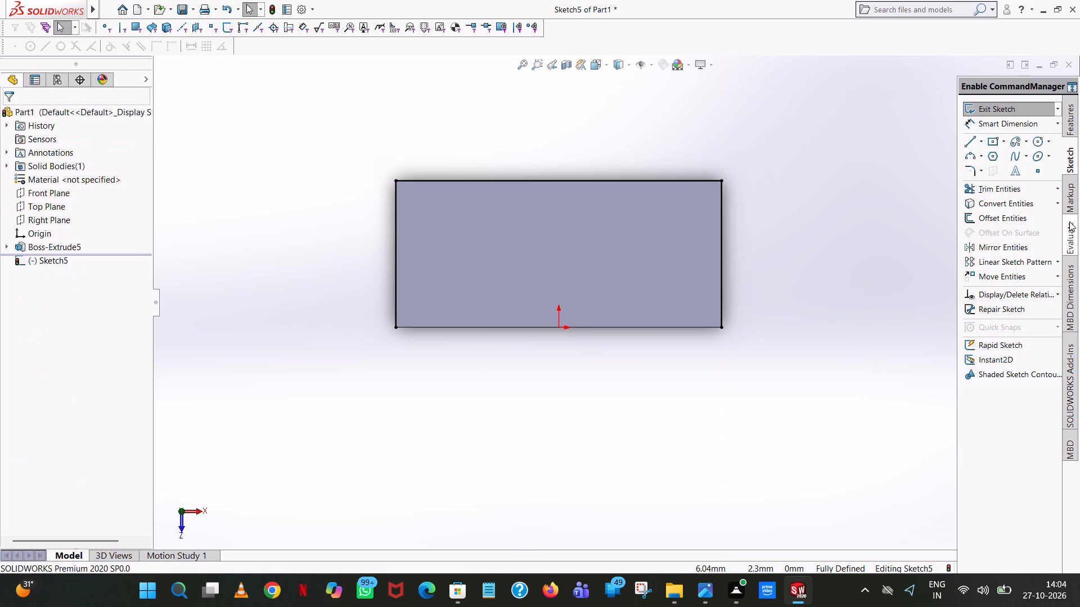
Offset the chain of three traced lines 0.25 mm toward the inside of the plate, keeping the offset dimension.
{"action": "left_click", "coordinate": [1009, 218]}
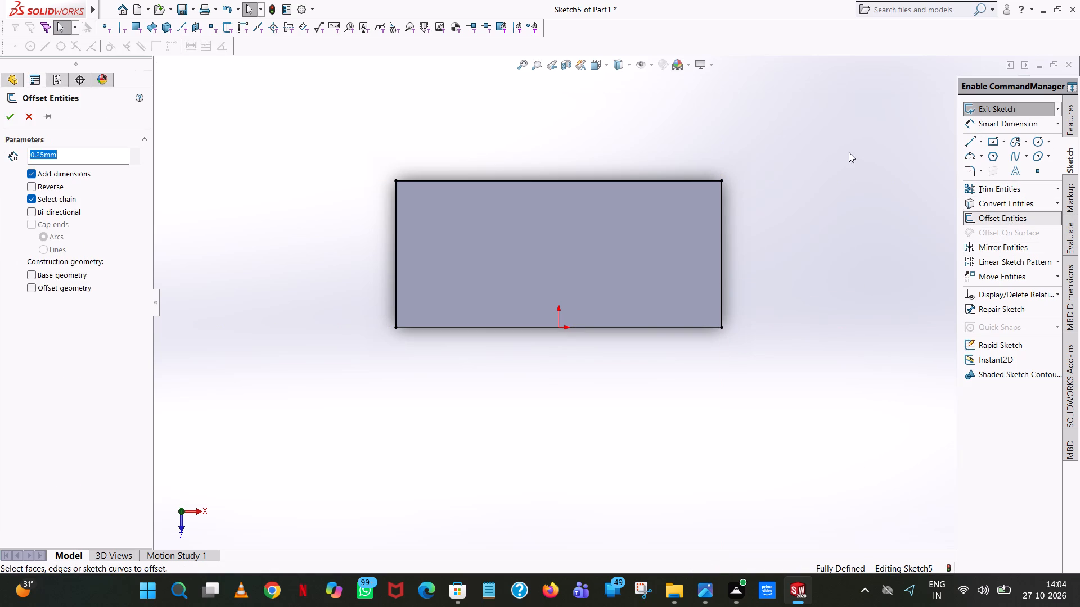
{"action": "left_click_drag", "start_coordinate": [848, 152], "coordinate": [244, 486]}
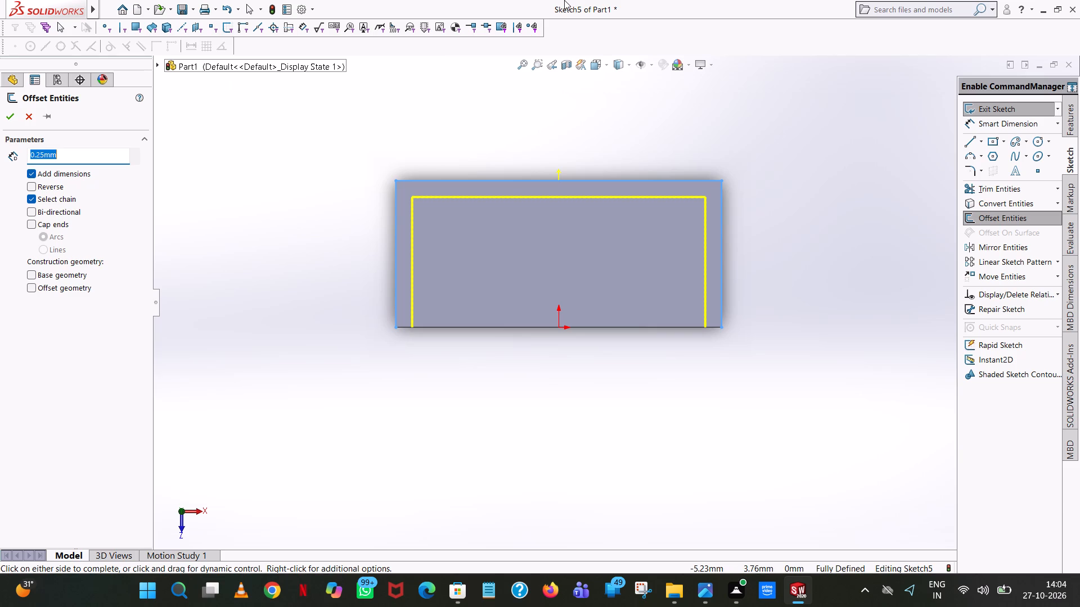
{"action": "left_click", "coordinate": [4, 119]}
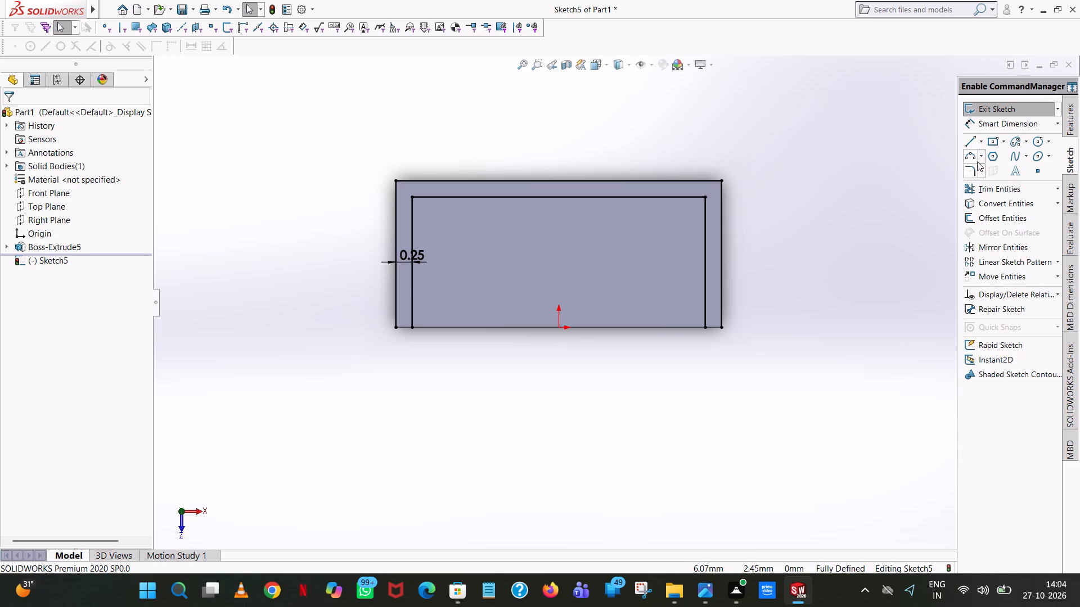
Close both open ends of the U-shaped wall profile with short lines along the plate's long edge through the origin.
{"action": "left_click", "coordinate": [971, 142]}
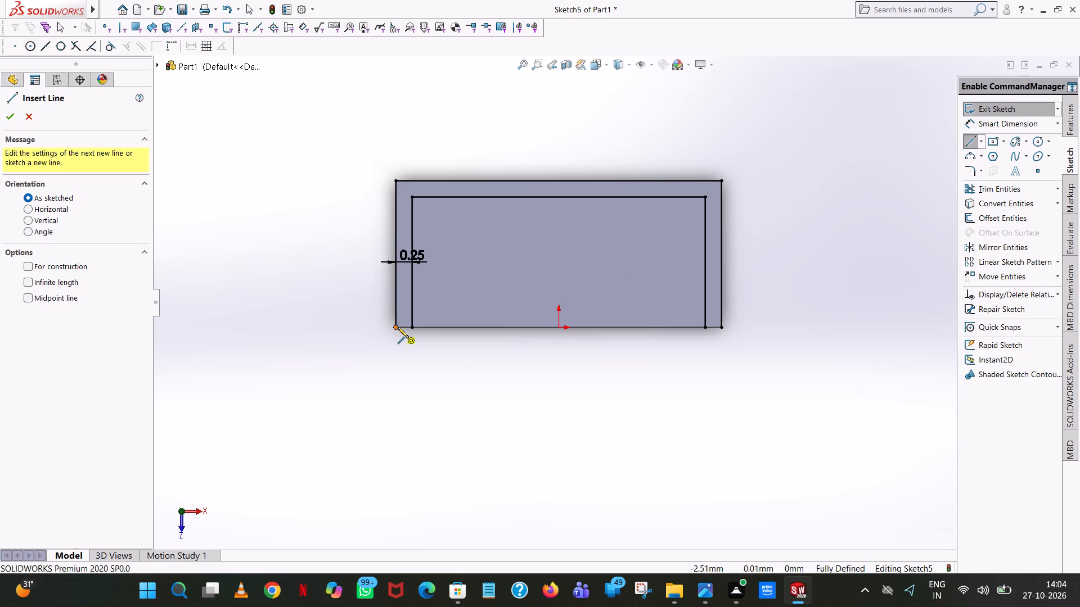
{"action": "left_click", "coordinate": [395, 328]}
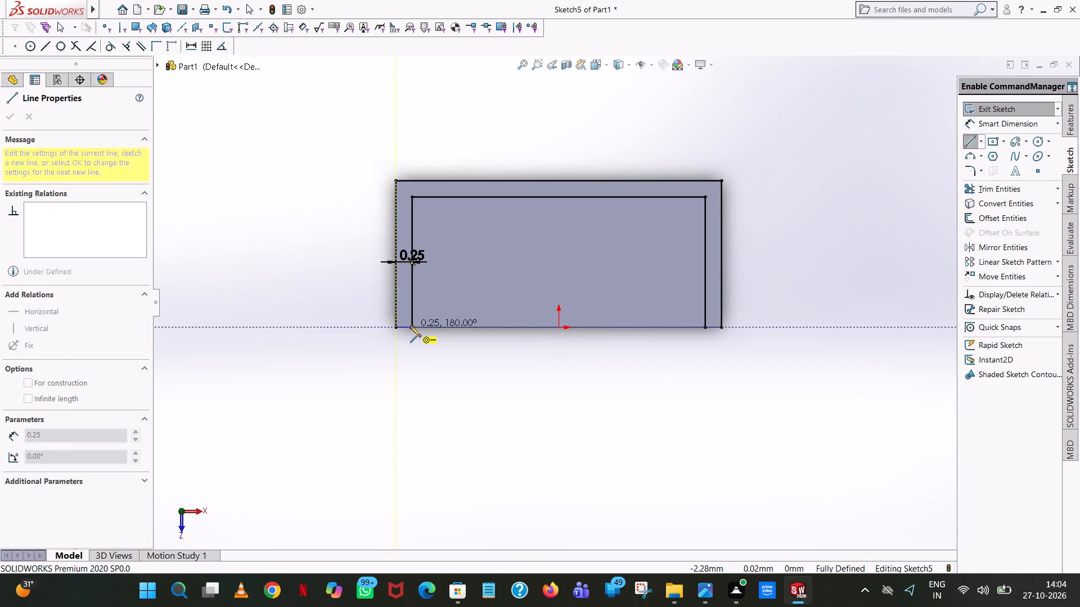
{"action": "left_click", "coordinate": [412, 329]}
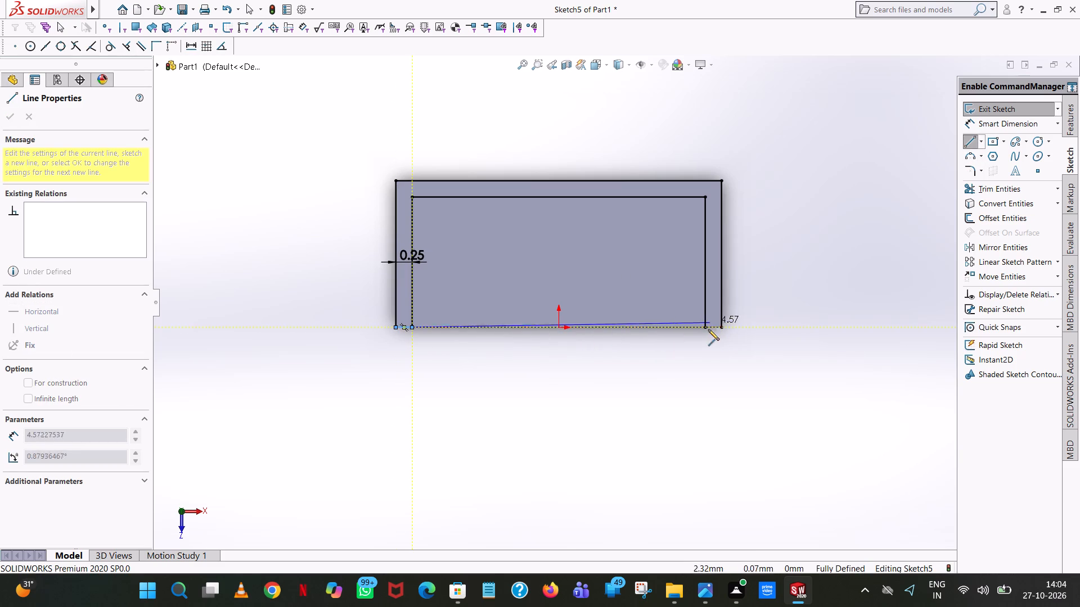
{"action": "right_click", "coordinate": [465, 322]}
{"action": "left_click", "coordinate": [493, 329]}
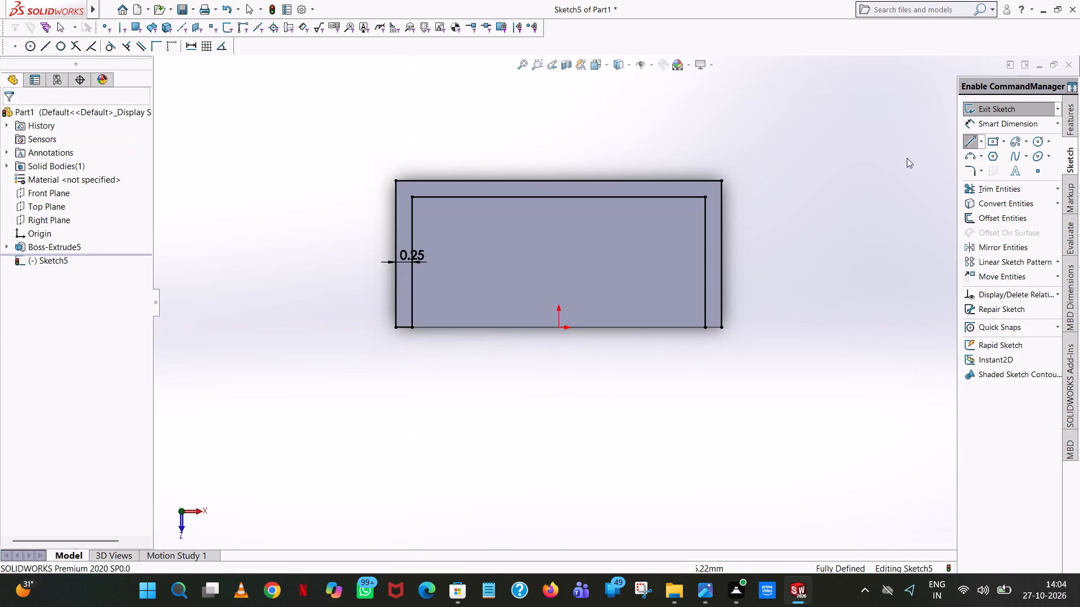
{"action": "left_click", "coordinate": [969, 141]}
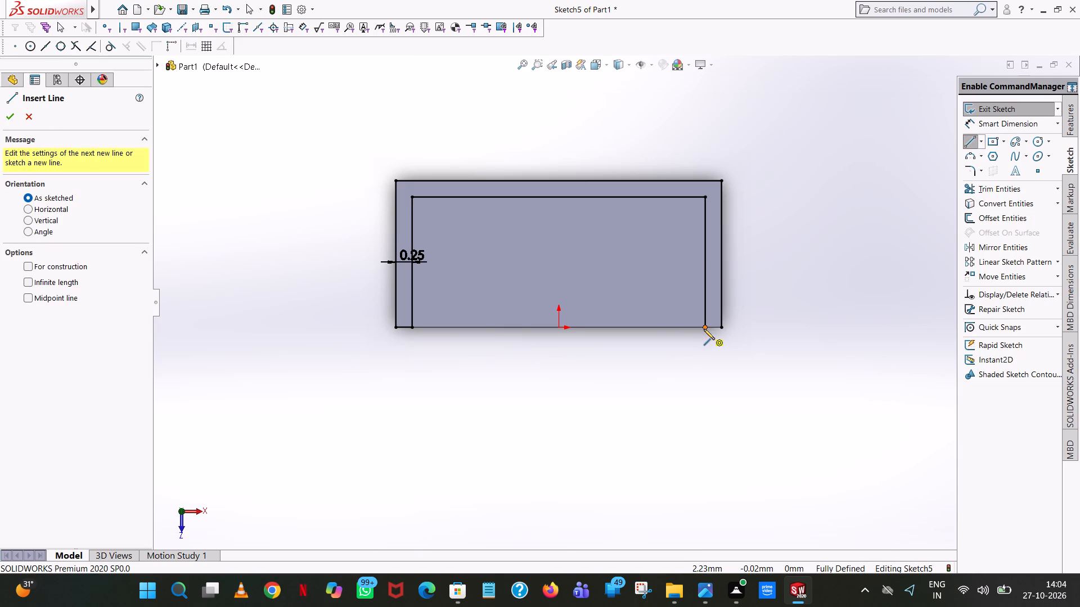
{"action": "left_click", "coordinate": [705, 325]}
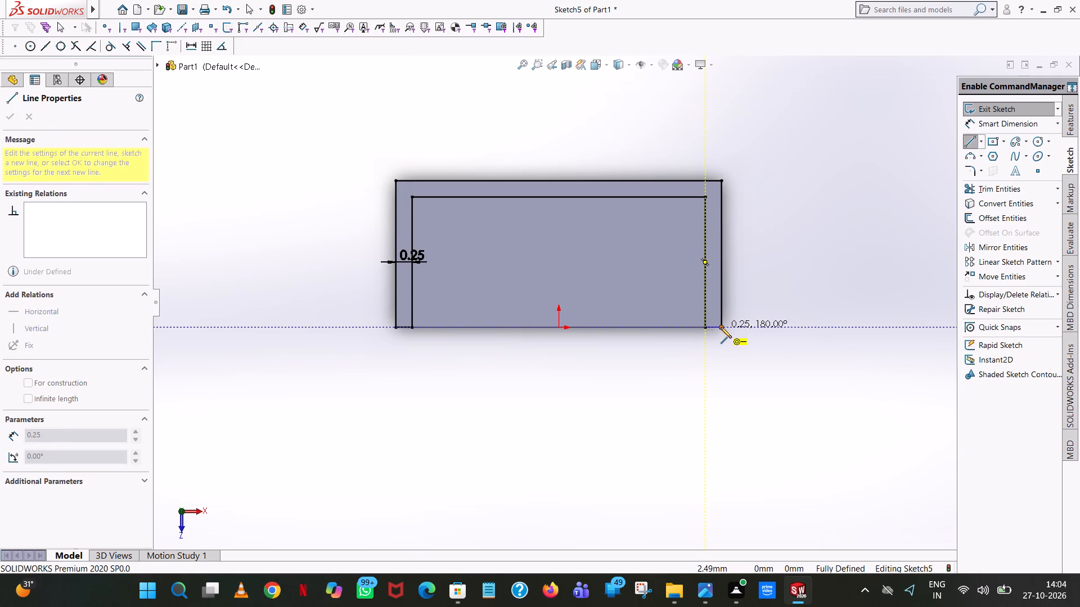
{"action": "left_click", "coordinate": [721, 327]}
{"action": "right_click", "coordinate": [721, 327]}
{"action": "left_click", "coordinate": [752, 332]}
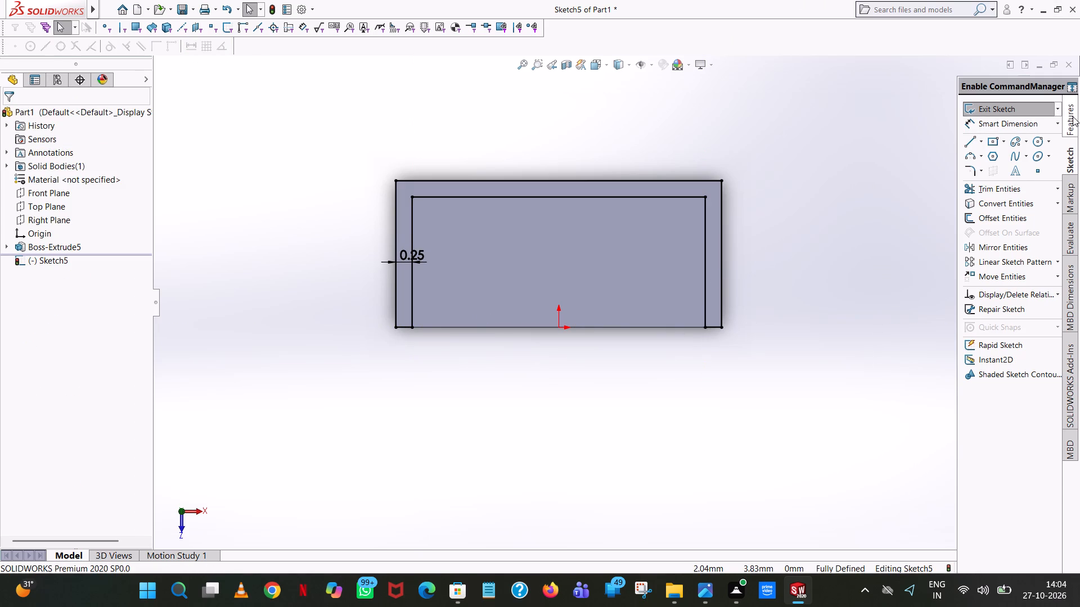
Extrude the closed U-shaped wall profile upward as a blind boss with a depth of 2.250 mm, merged with the plate.
{"action": "left_click", "coordinate": [1073, 116]}
{"action": "left_click", "coordinate": [1029, 114]}
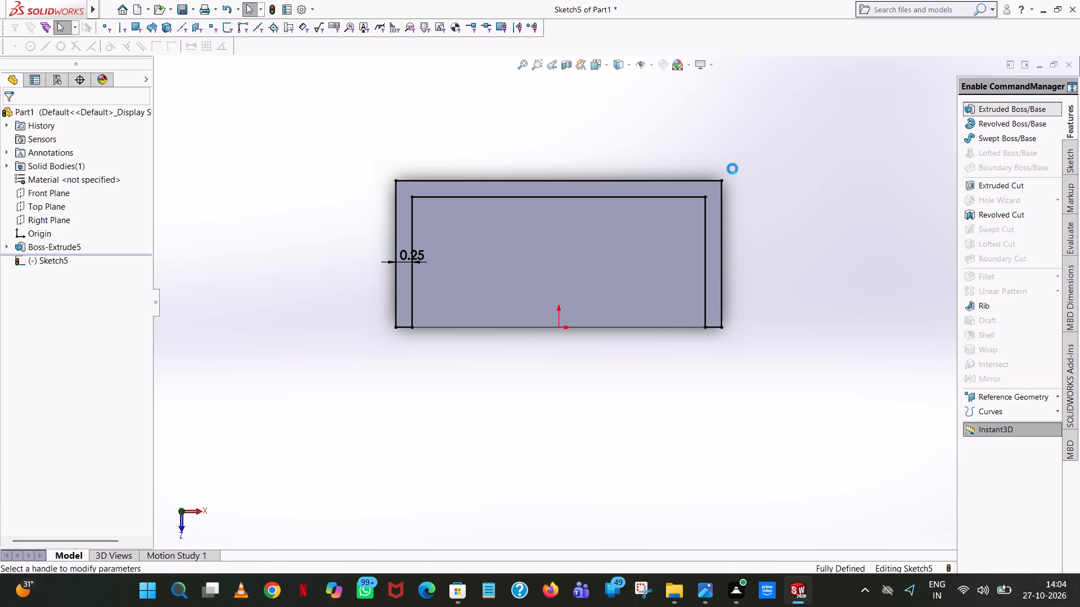
{"action": "scroll", "coordinate": [661, 369], "scroll_direction": "down", "scroll_amount": 1}
{"action": "middle_click_drag", "start_coordinate": [661, 369], "coordinate": [679, 179]}
{"action": "scroll", "coordinate": [660, 366], "scroll_direction": "up", "scroll_amount": 2}
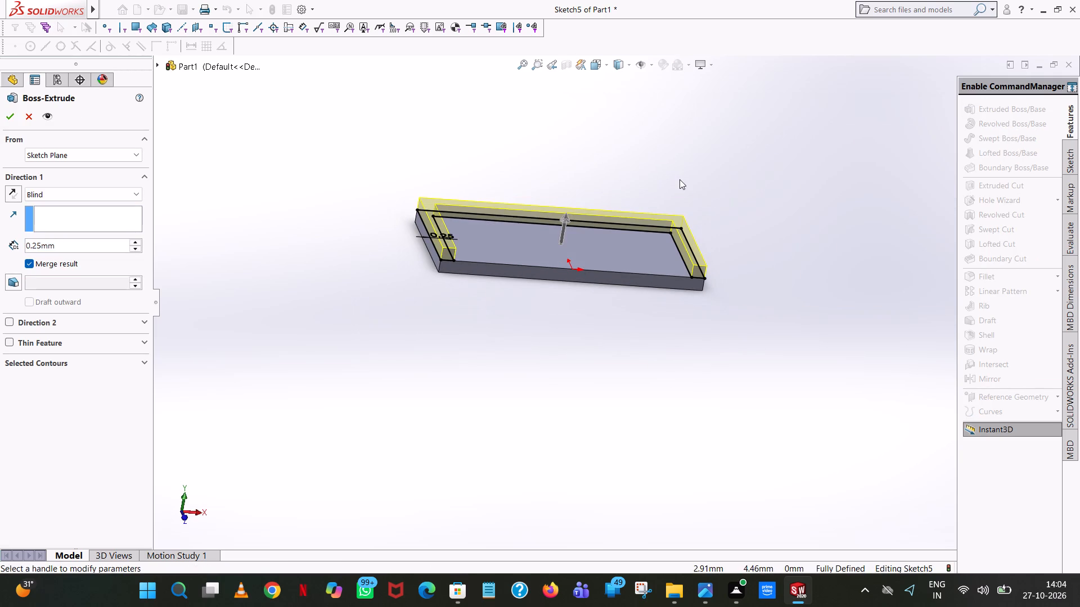
{"action": "left_click", "coordinate": [134, 243]}
{"action": "scroll", "coordinate": [139, 210], "scroll_direction": "up", "scroll_amount": 5}
{"action": "scroll", "coordinate": [330, 220], "scroll_direction": "up", "scroll_amount": 2}
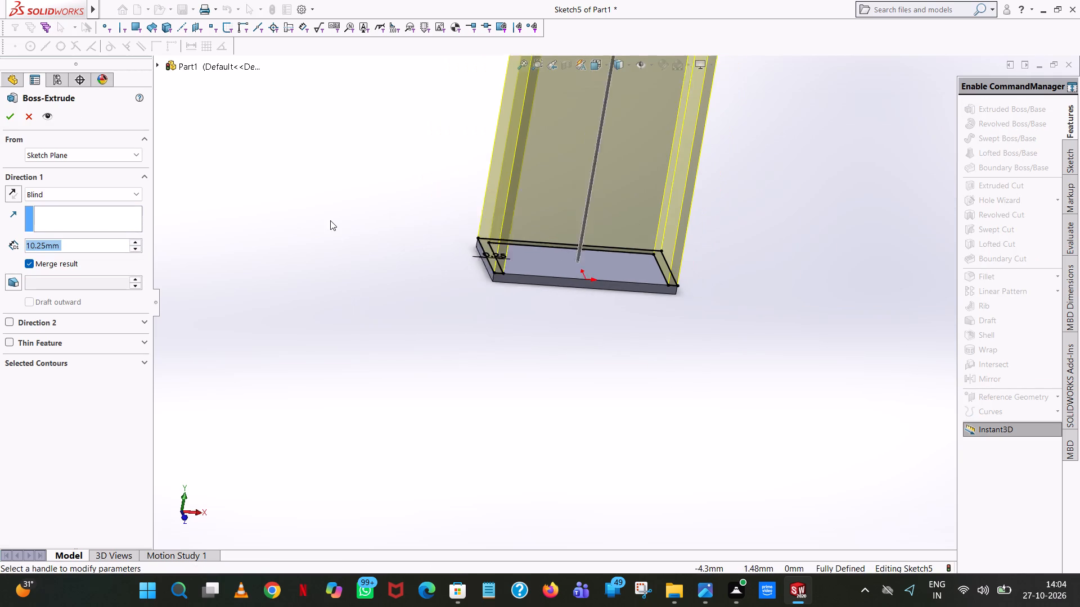
{"action": "scroll", "coordinate": [330, 220], "scroll_direction": "up", "scroll_amount": 2}
{"action": "scroll", "coordinate": [421, 192], "scroll_direction": "up", "scroll_amount": 4}
{"action": "scroll", "coordinate": [421, 192], "scroll_direction": "down", "scroll_amount": 7}
{"action": "scroll", "coordinate": [469, 255], "scroll_direction": "up", "scroll_amount": 5}
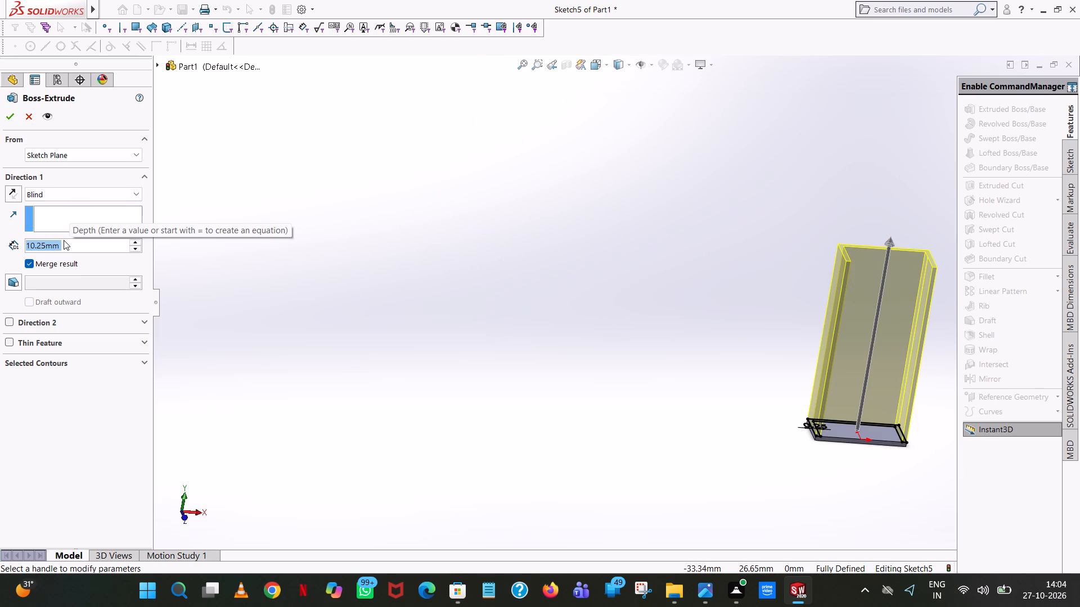
{"action": "type", "text": "2.250"}
{"action": "key", "text": "Return"}
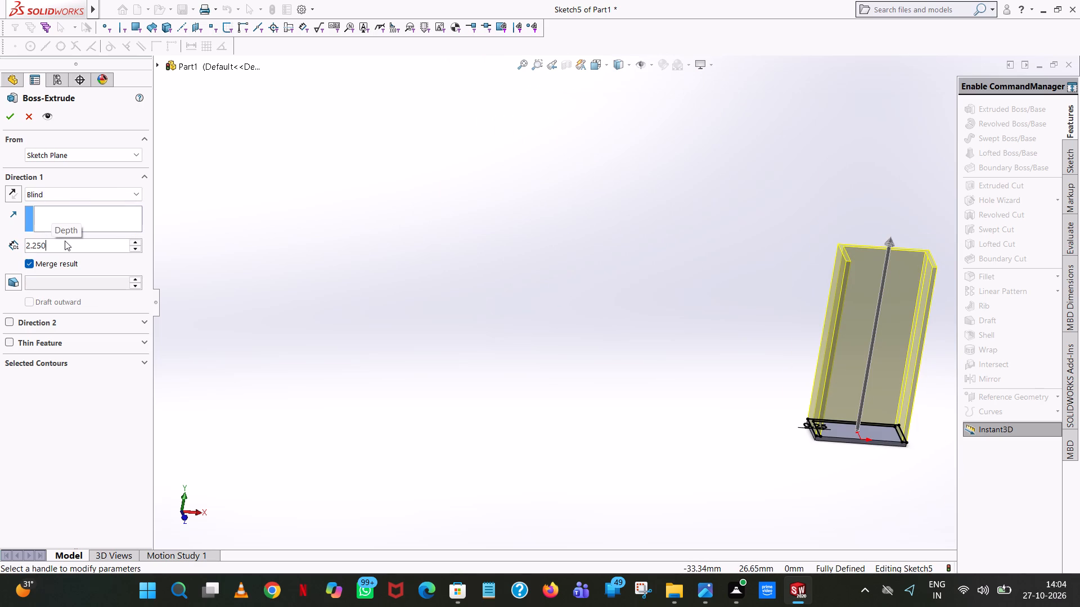
{"action": "left_click", "coordinate": [3, 123]}
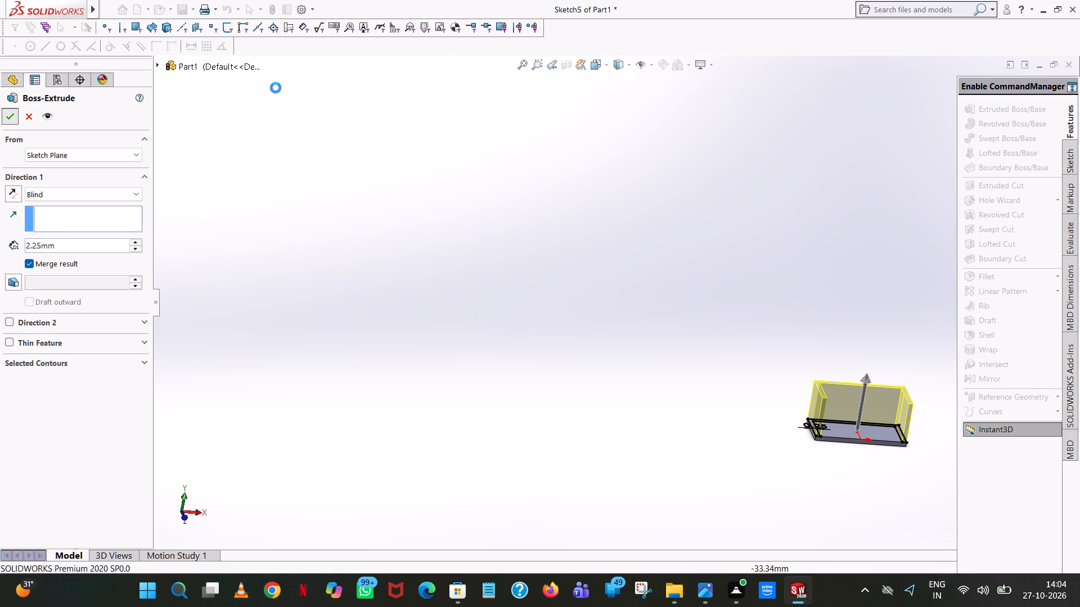
Start a new Extruded Boss/Base with its sketch on the base plate's upper face between the walls.
{"action": "left_click", "coordinate": [523, 70]}
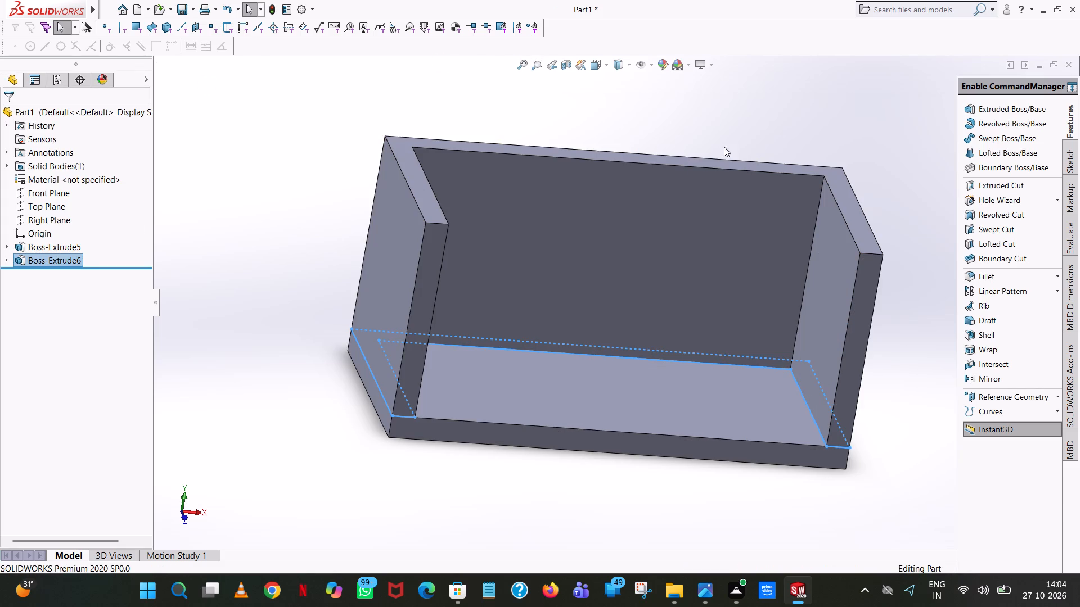
{"action": "left_click", "coordinate": [736, 131]}
{"action": "scroll", "coordinate": [737, 131], "scroll_direction": "up", "scroll_amount": 1}
{"action": "middle_click_drag", "start_coordinate": [650, 283], "coordinate": [634, 389]}
{"action": "scroll", "coordinate": [657, 178], "scroll_direction": "up", "scroll_amount": 1}
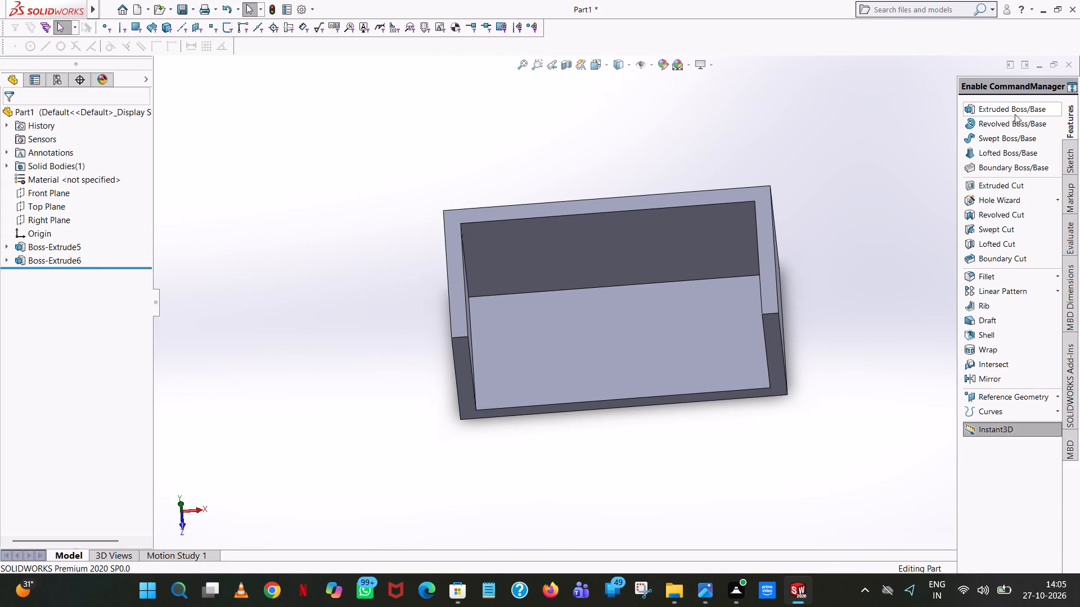
{"action": "left_click", "coordinate": [1015, 114]}
{"action": "left_click", "coordinate": [573, 361]}
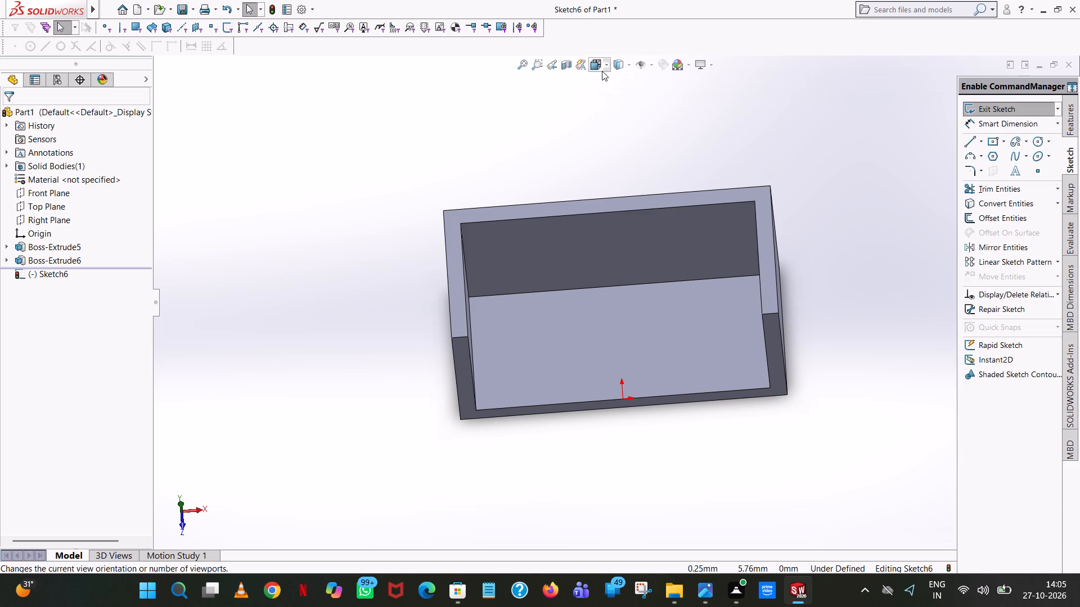
{"action": "left_click", "coordinate": [608, 64]}
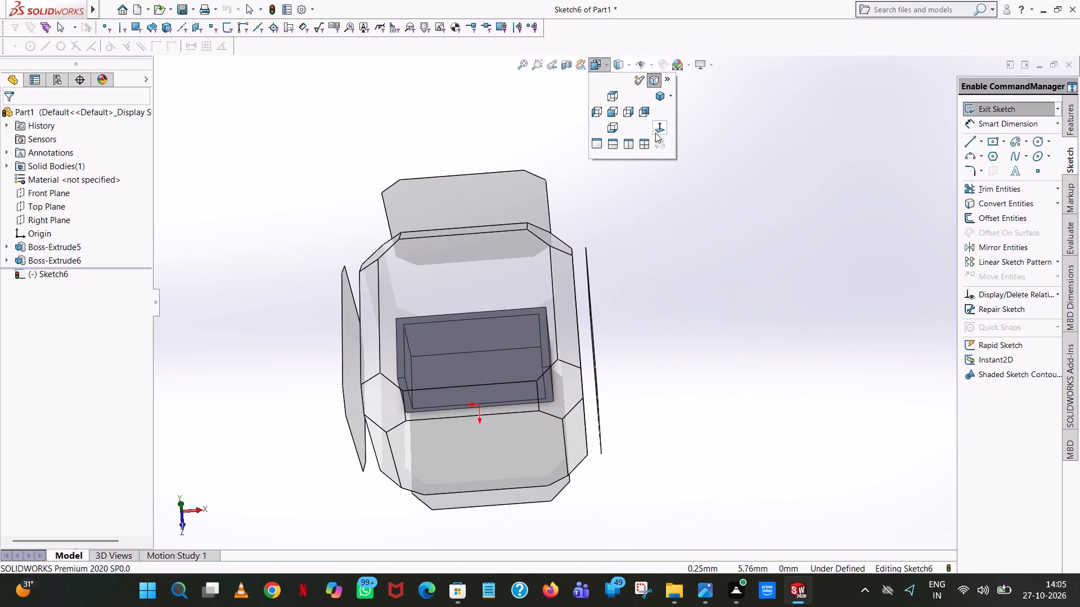
{"action": "left_click", "coordinate": [655, 124]}
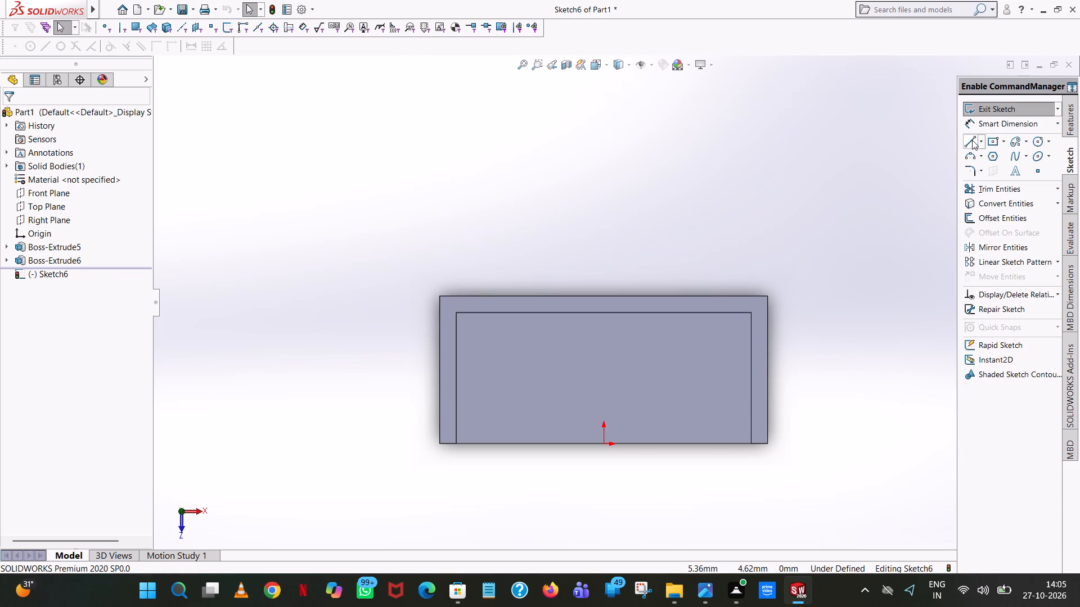
Sketch a vertical line 0.438 mm long on the plate's negative-X edge, starting at its corner on the origin-side long edge.
{"action": "left_click", "coordinate": [972, 140]}
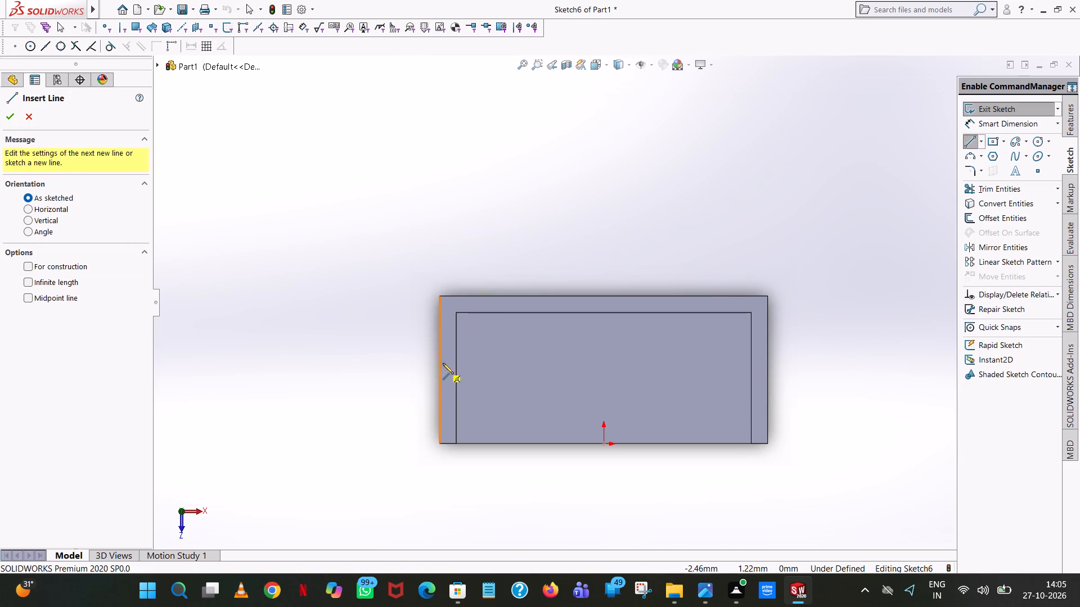
{"action": "left_click", "coordinate": [440, 443]}
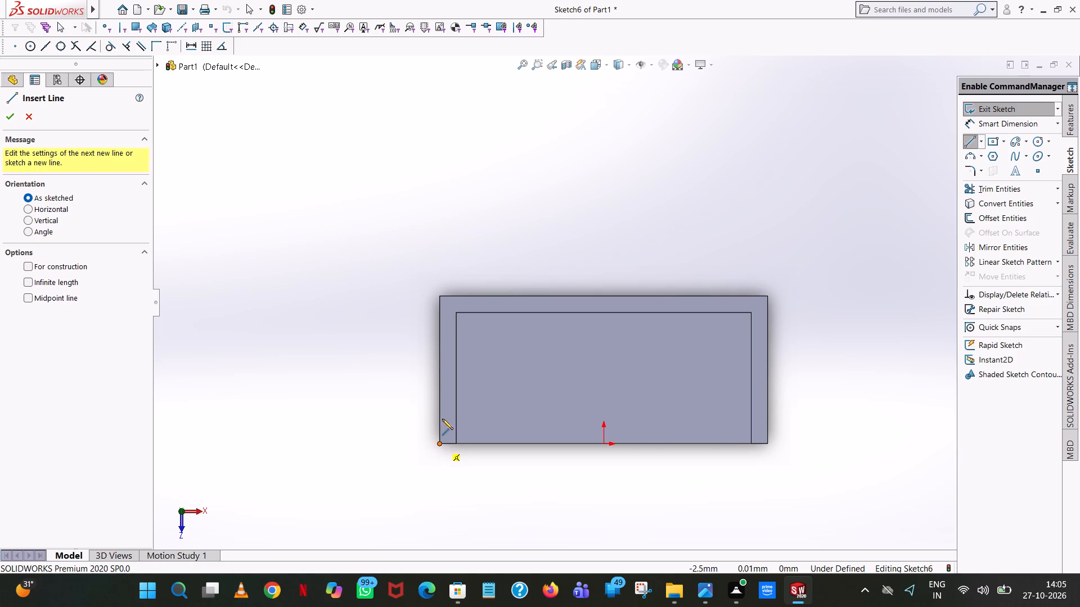
{"action": "left_click", "coordinate": [440, 405]}
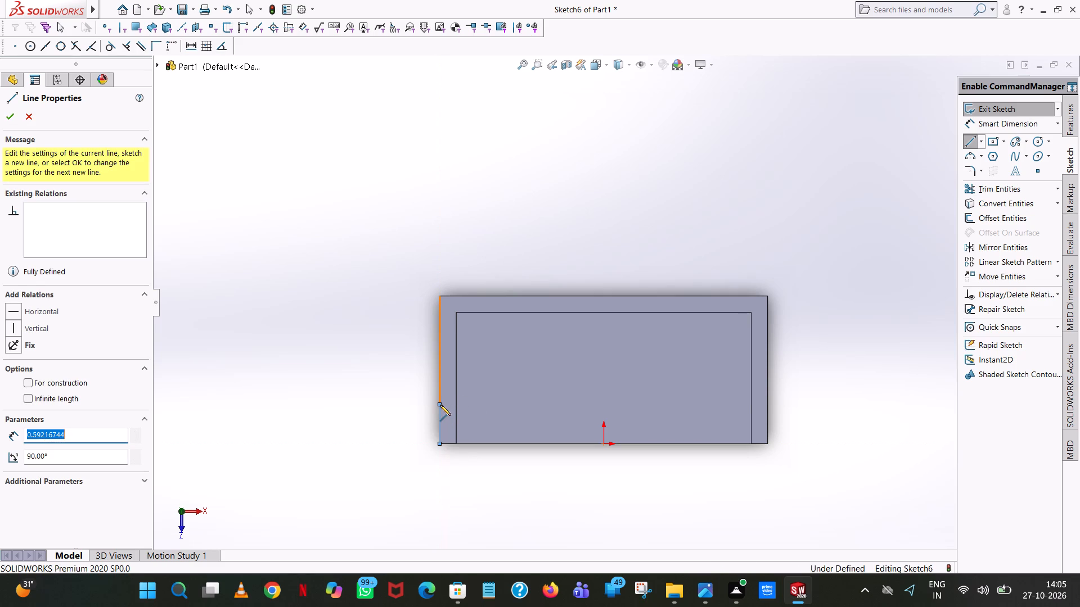
{"action": "key", "text": "0"}
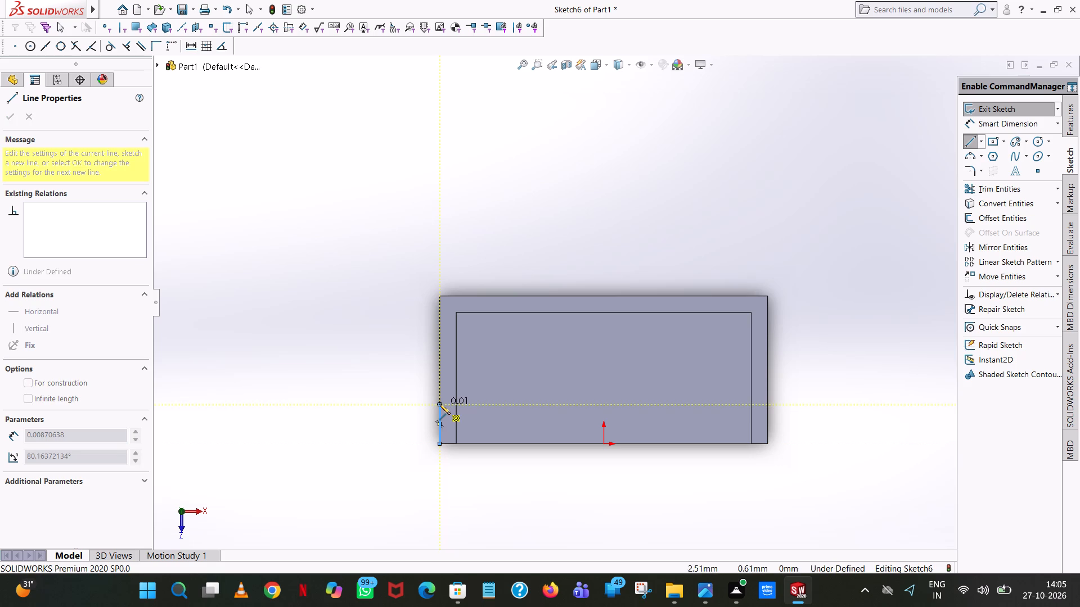
{"action": "right_click", "coordinate": [439, 404]}
{"action": "left_click", "coordinate": [478, 415]}
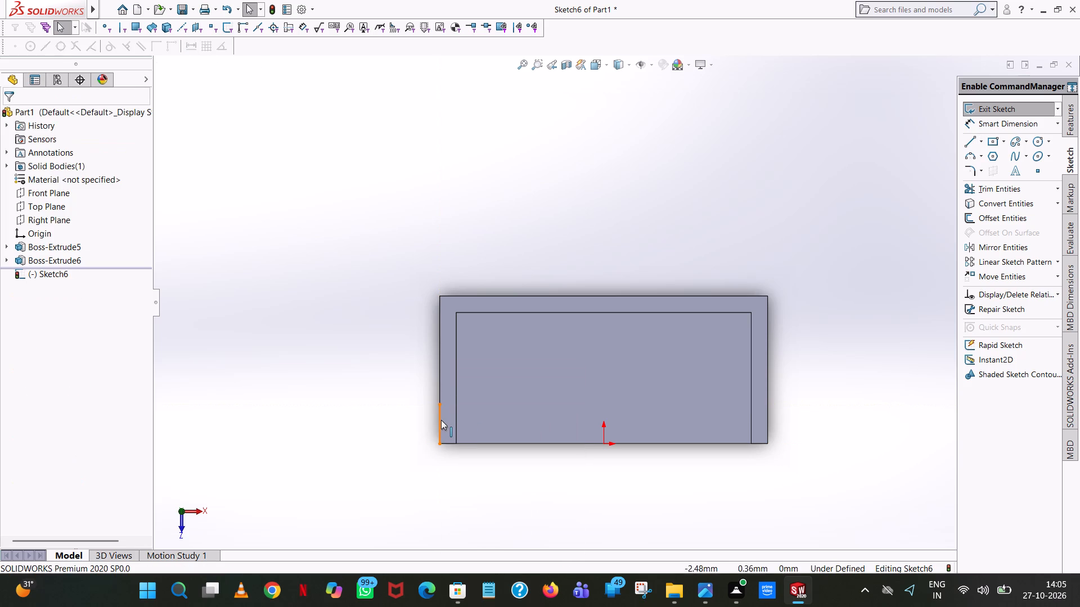
{"action": "left_click", "coordinate": [442, 419]}
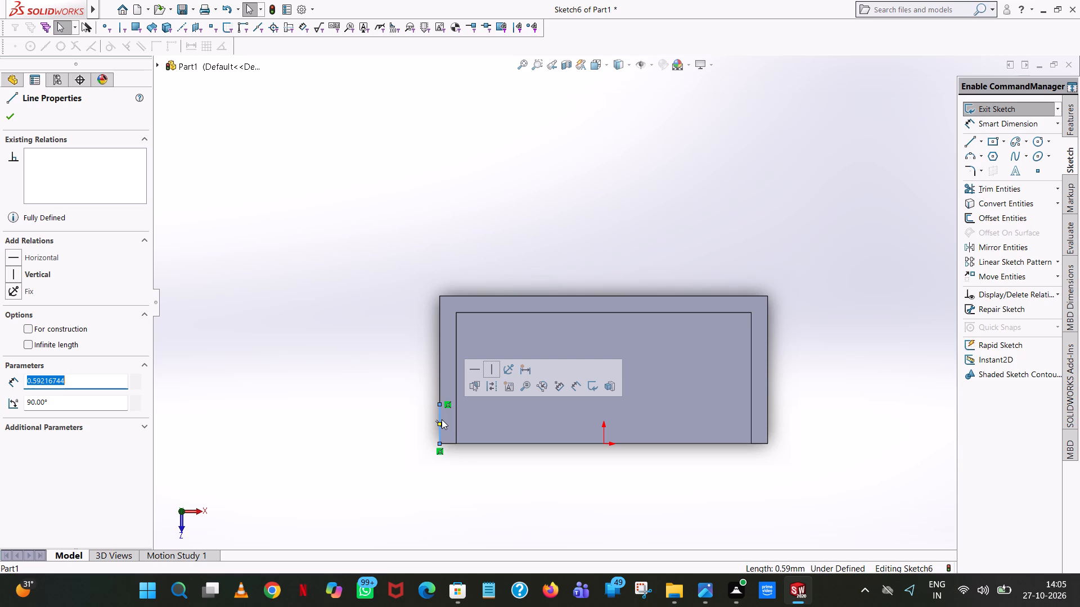
{"action": "key", "text": "0"}
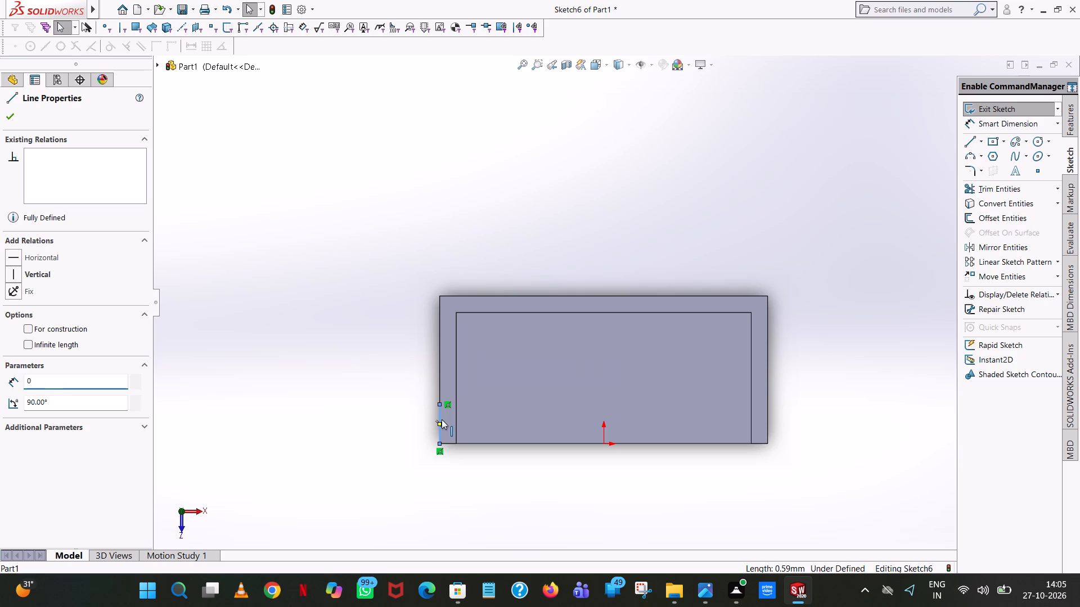
{"action": "key", "text": "period"}
{"action": "type", "text": "438"}
{"action": "key", "text": "Return"}
{"action": "left_click", "coordinate": [514, 237]}
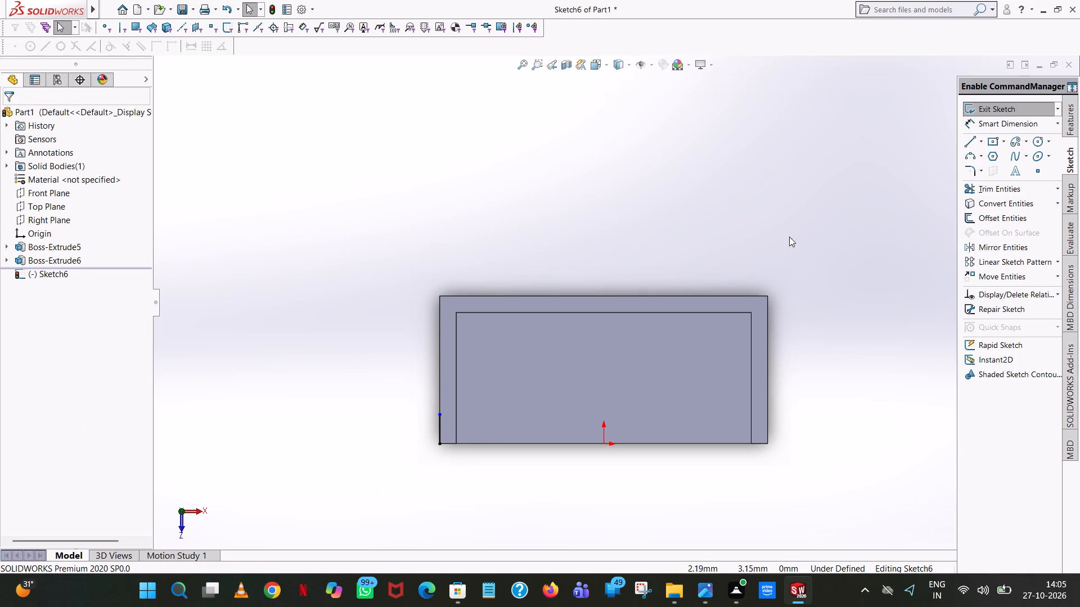
Sketch a horizontal line from the short vertical line's free end inward across the plate and set its length to 1.125 mm.
{"action": "left_click", "coordinate": [973, 146]}
{"action": "scroll", "coordinate": [487, 425], "scroll_direction": "down", "scroll_amount": 4}
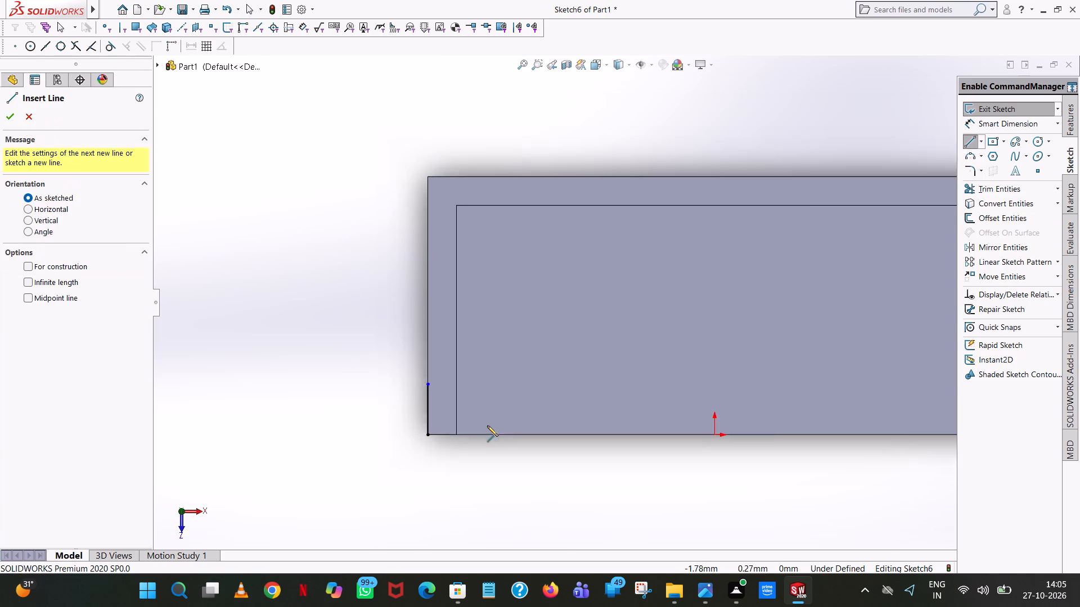
{"action": "left_click", "coordinate": [420, 368]}
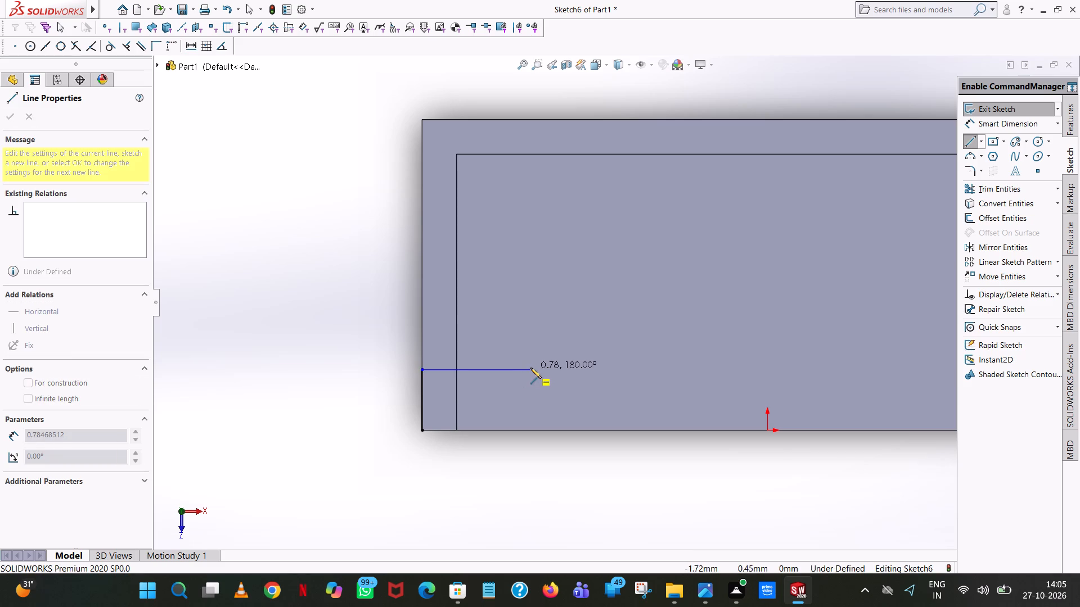
{"action": "left_click", "coordinate": [530, 368]}
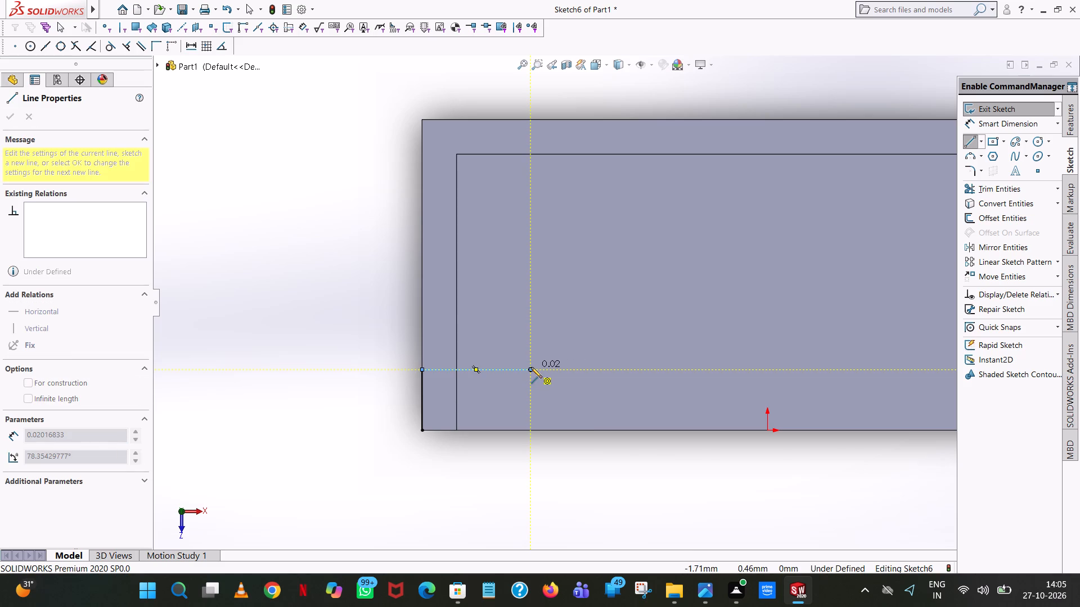
{"action": "right_click", "coordinate": [531, 367]}
{"action": "left_click", "coordinate": [559, 375]}
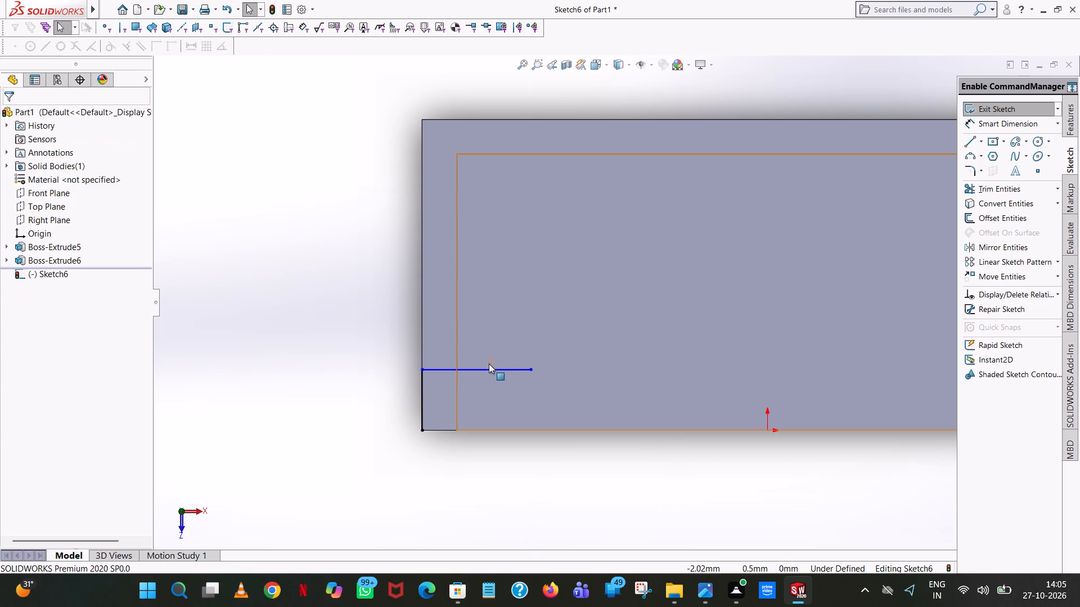
{"action": "left_click", "coordinate": [489, 368]}
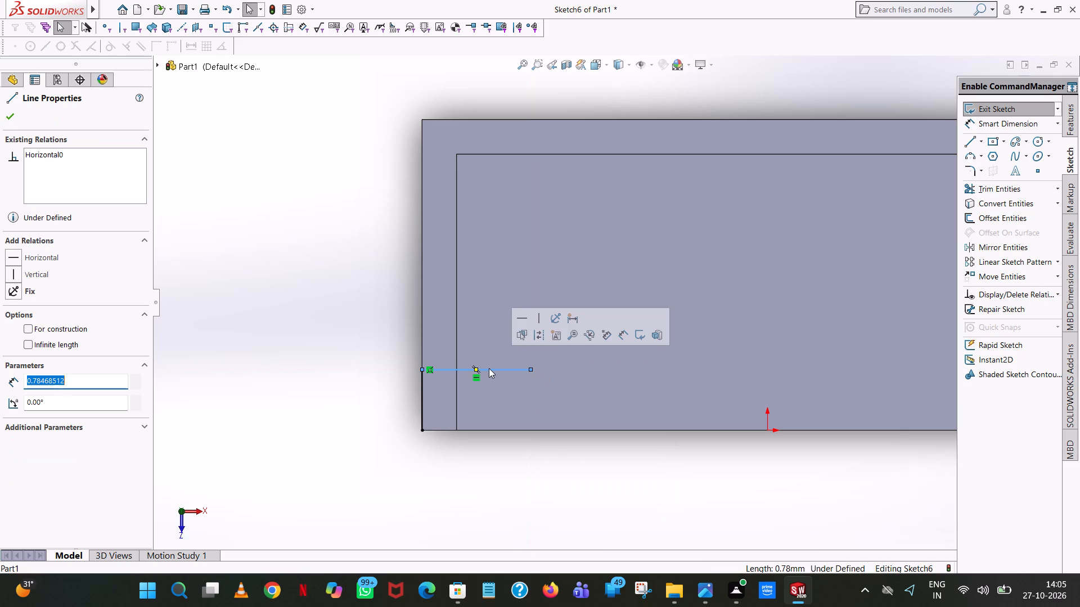
{"action": "key", "text": "1"}
{"action": "type", "text": ".125"}
{"action": "key", "text": "Return"}
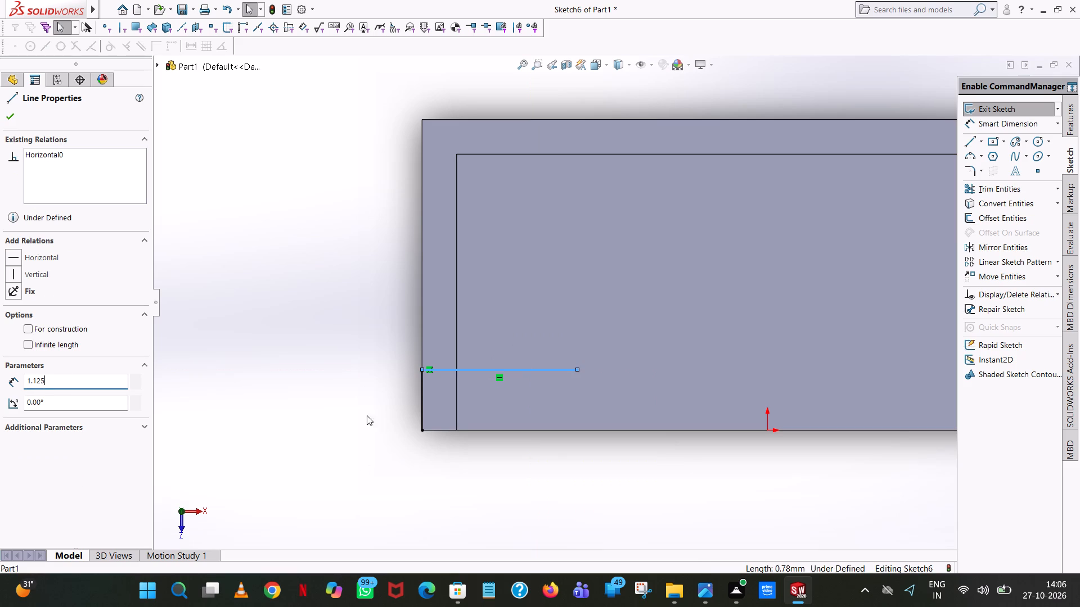
{"action": "left_click", "coordinate": [304, 273]}
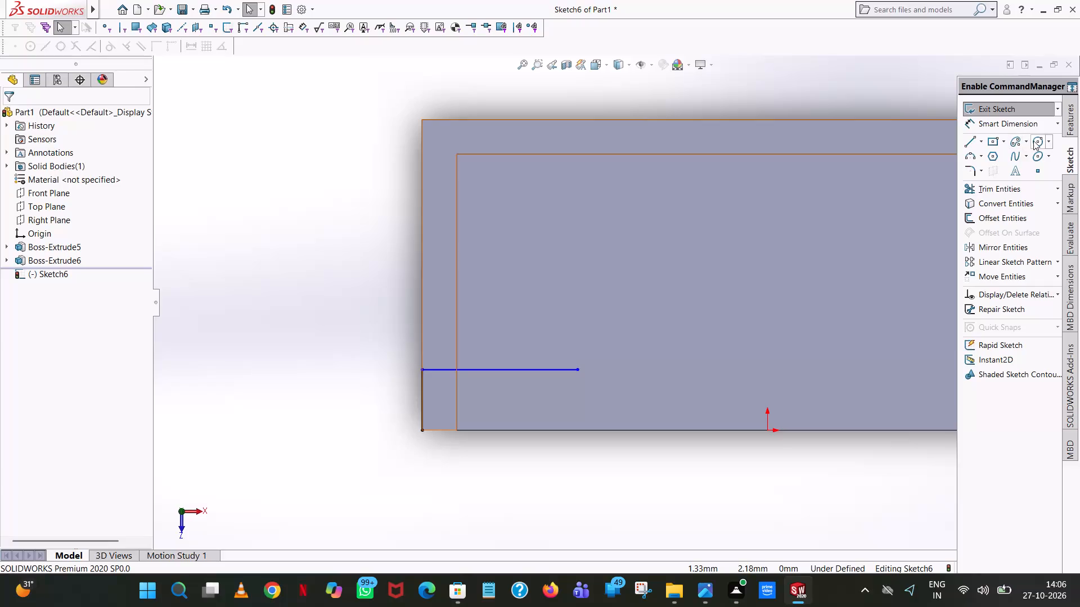
Sketch a circle of about 0.438 mm radius centred on the horizontal line's free end, reaching the origin-side long edge.
{"action": "left_click", "coordinate": [1034, 140]}
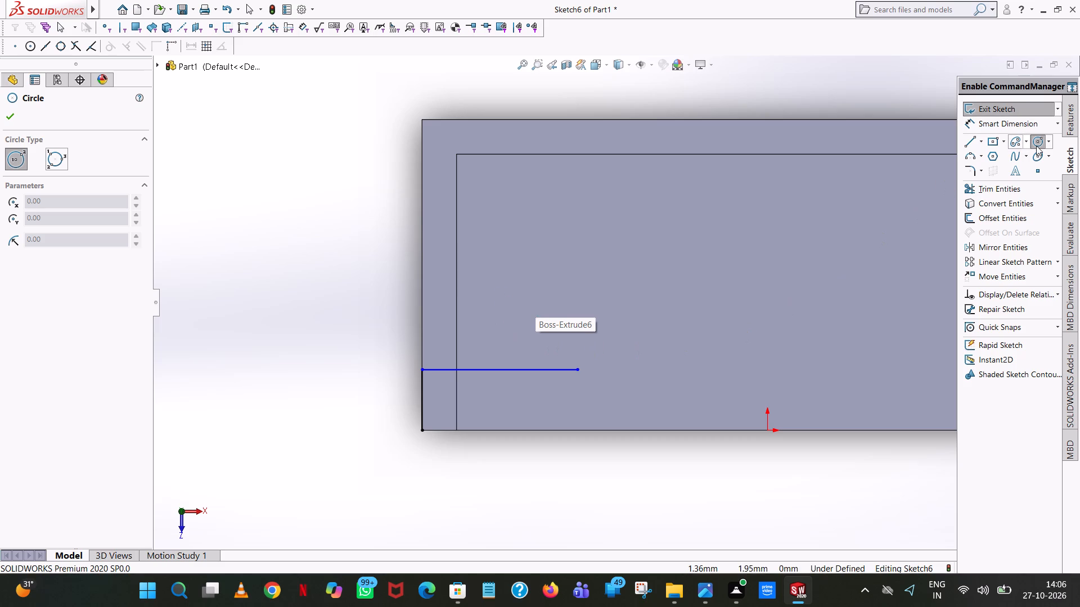
{"action": "left_click", "coordinate": [578, 369]}
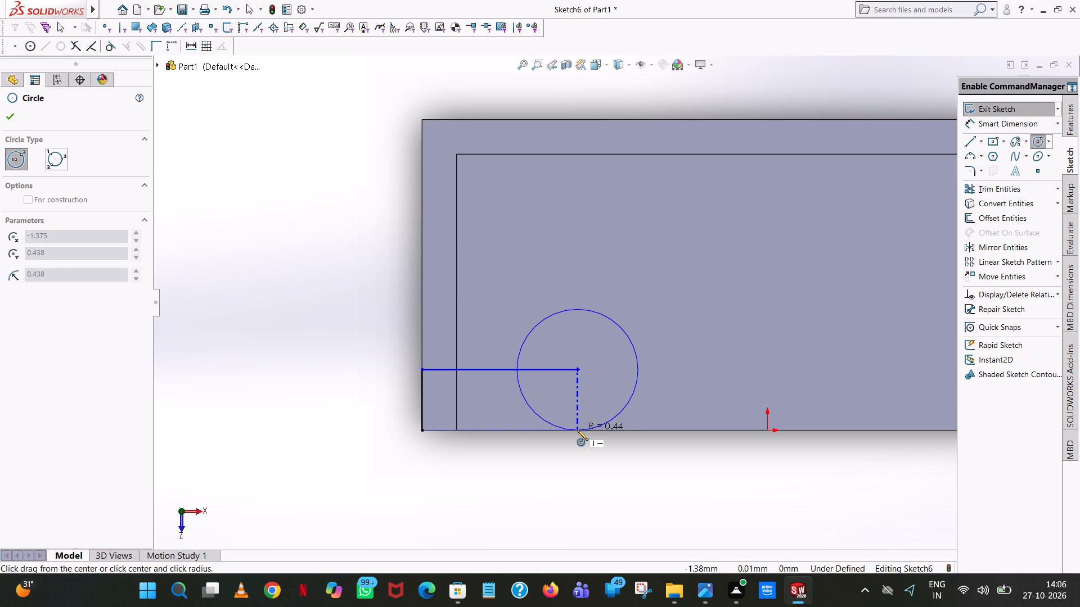
{"action": "left_click", "coordinate": [577, 429]}
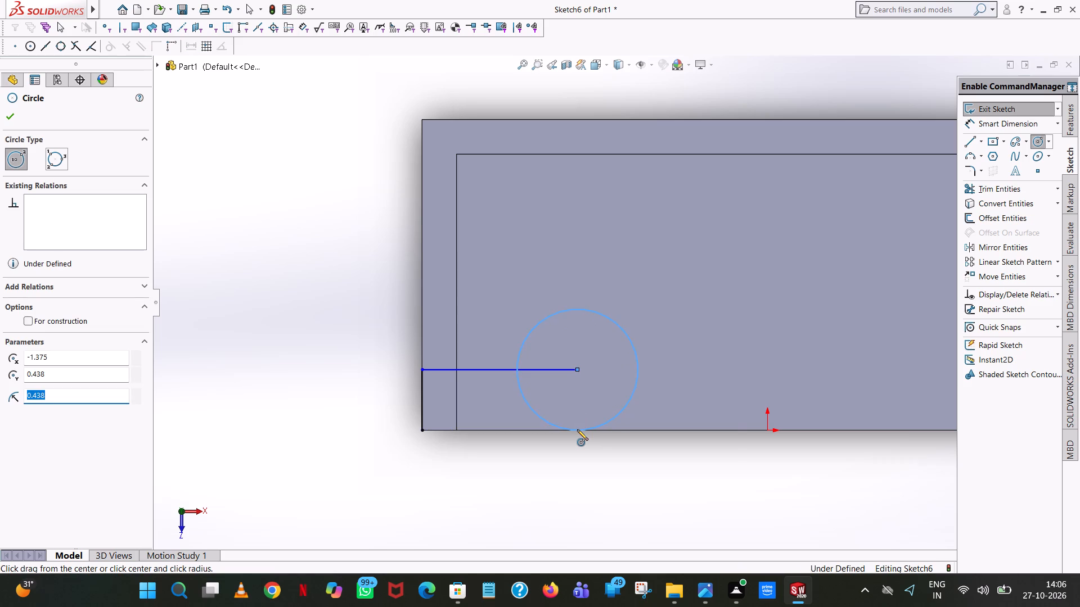
{"action": "right_click", "coordinate": [577, 429]}
{"action": "left_click", "coordinate": [626, 437]}
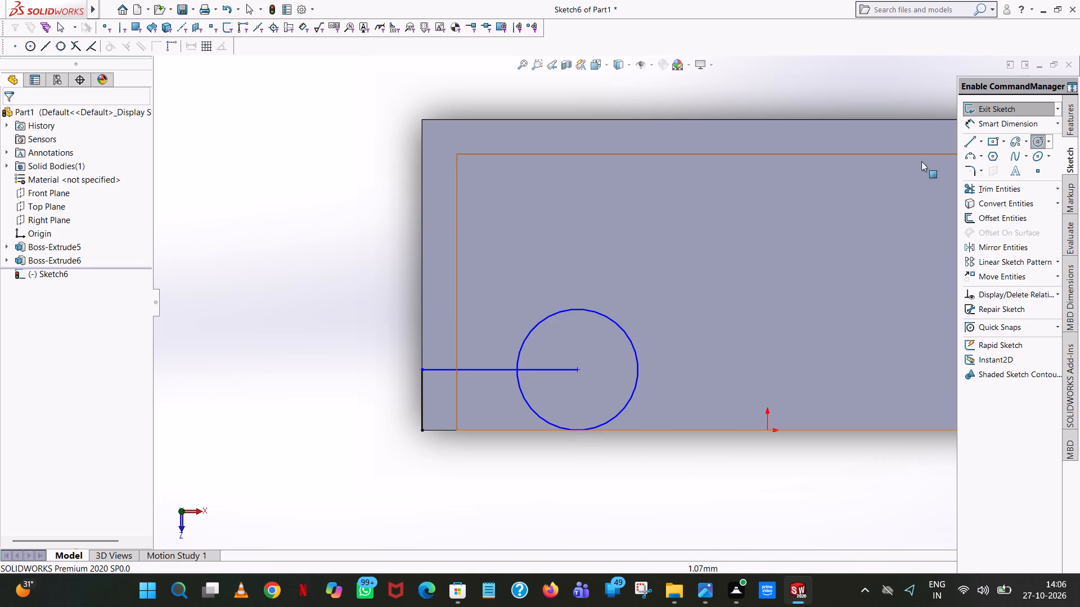
Join the circle to the plate's negative-X edge with two horizontal tangent lines and close the remaining gap along that edge vertically.
{"action": "left_click", "coordinate": [968, 140]}
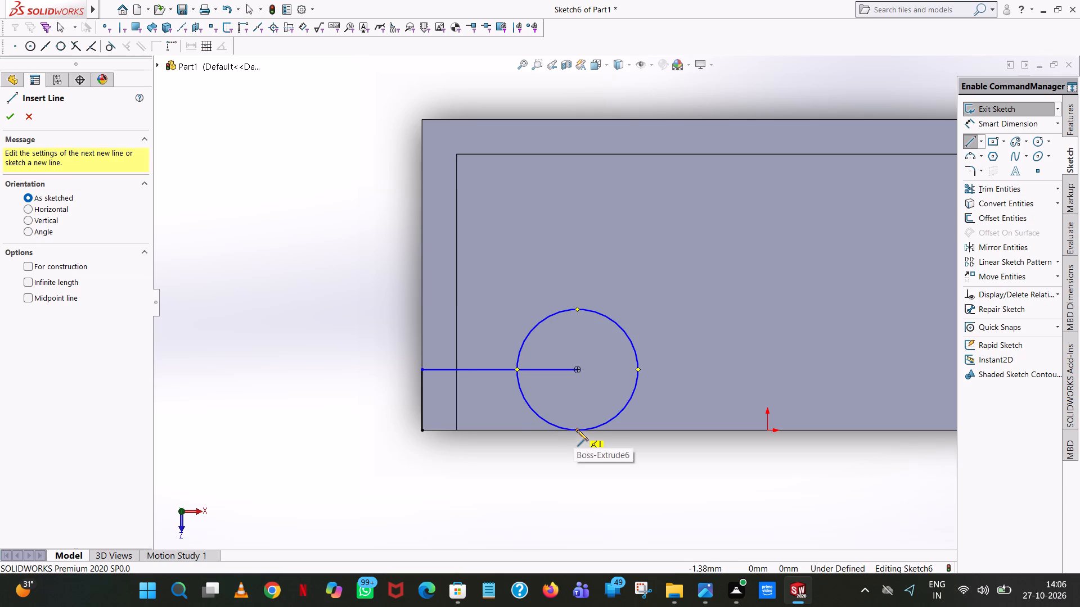
{"action": "left_click", "coordinate": [577, 430]}
{"action": "left_click", "coordinate": [423, 431]}
{"action": "right_click", "coordinate": [423, 431]}
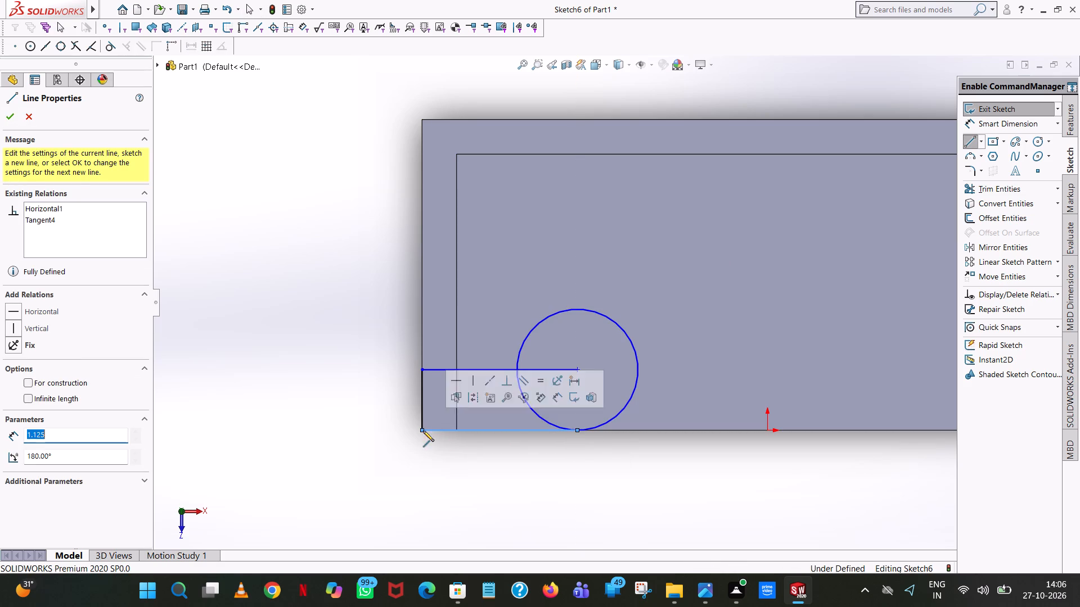
{"action": "left_click", "coordinate": [505, 435]}
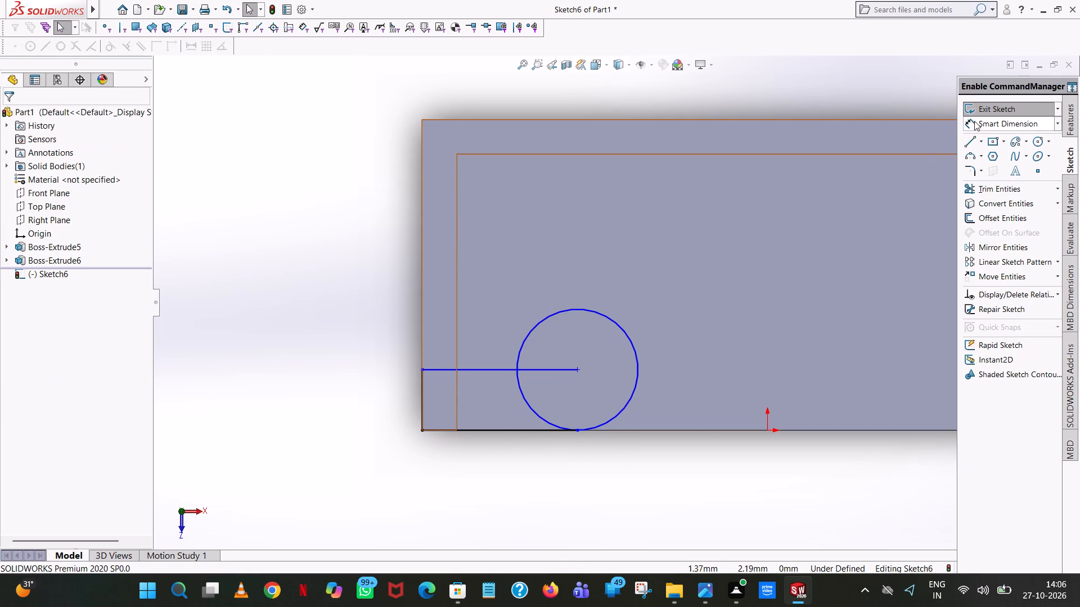
{"action": "left_click", "coordinate": [973, 141]}
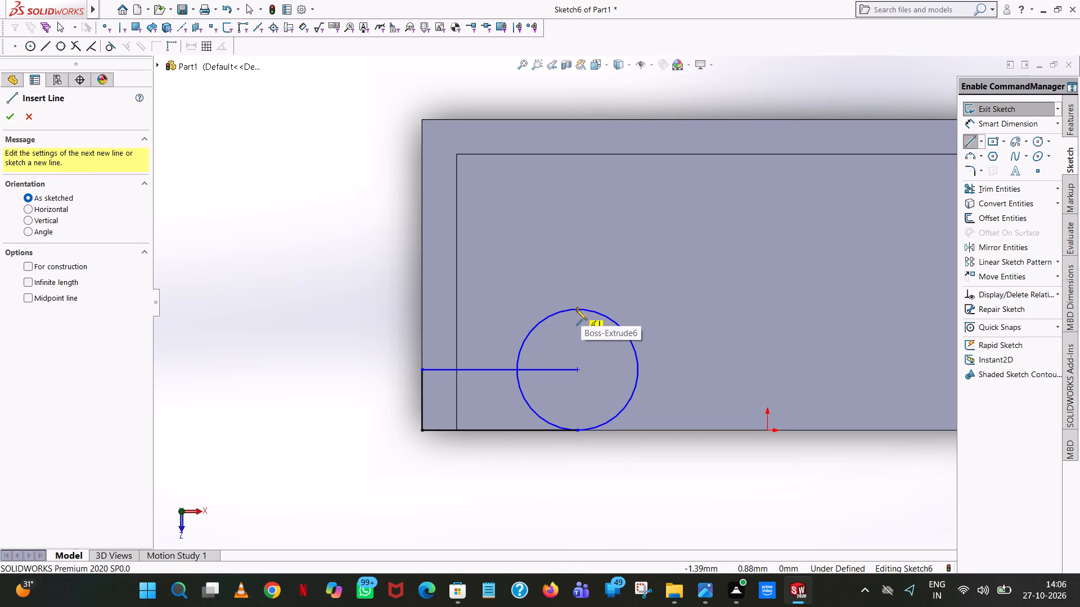
{"action": "left_click", "coordinate": [576, 308]}
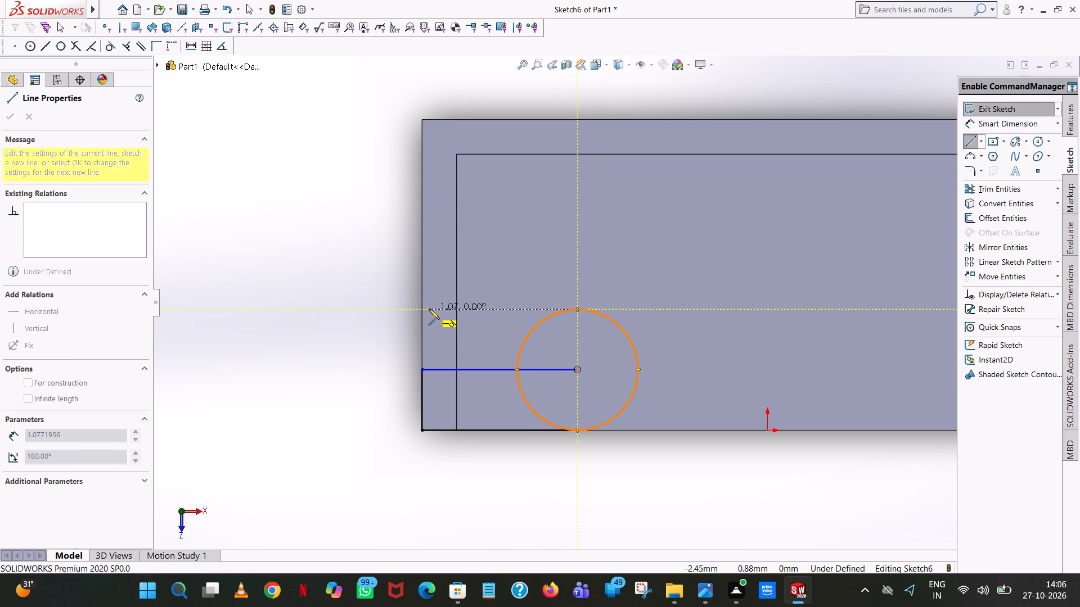
{"action": "left_click", "coordinate": [422, 309]}
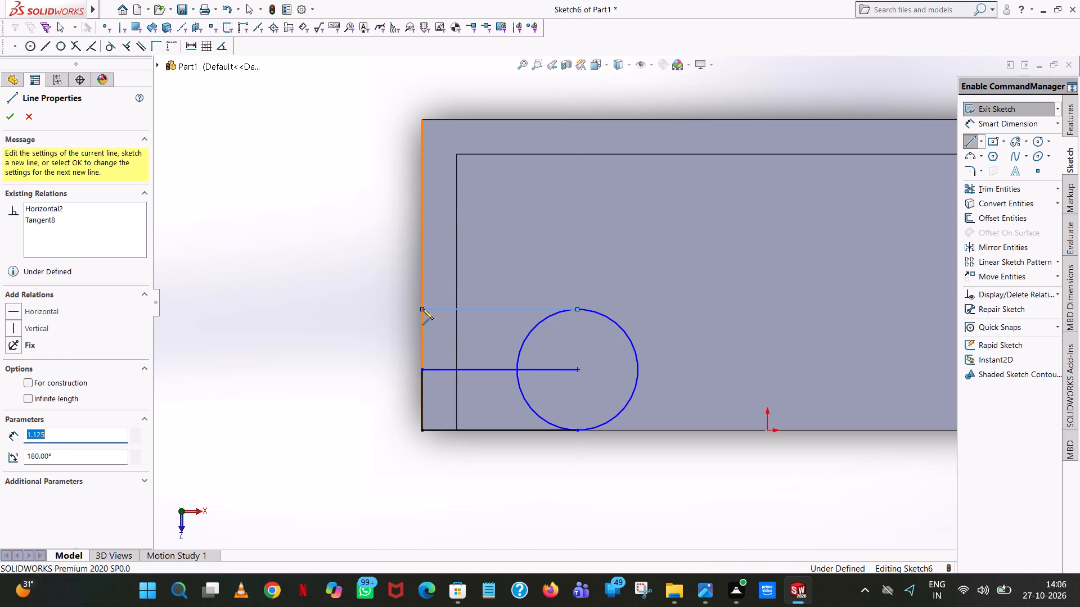
{"action": "left_click", "coordinate": [421, 367]}
{"action": "right_click", "coordinate": [421, 367]}
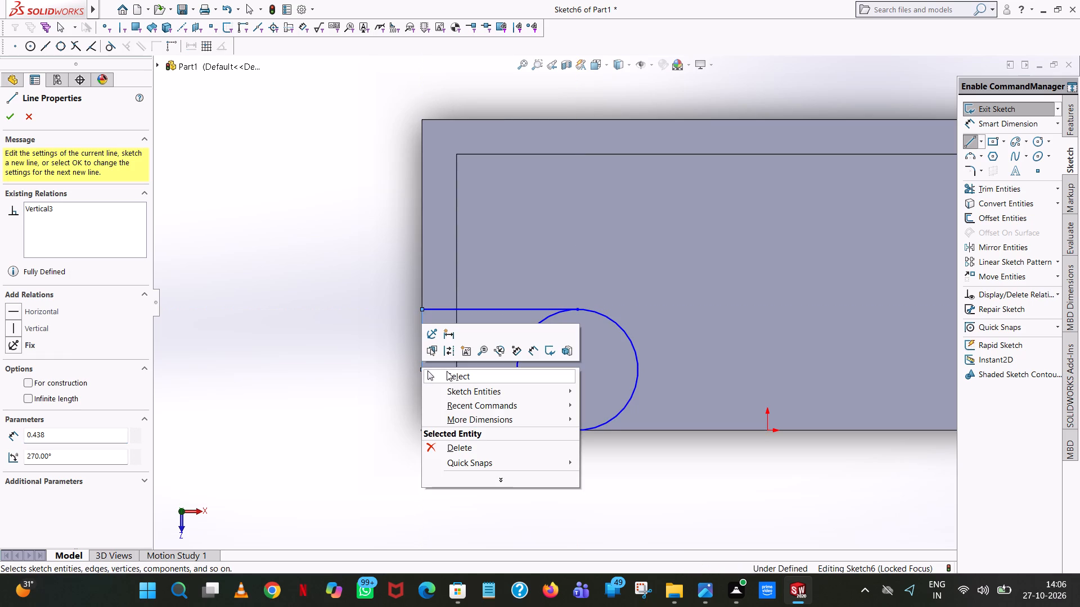
{"action": "left_click", "coordinate": [447, 371]}
Trim away the horizontal centre line and the circle's inner half, leaving a closed tab profile with one rounded end.
{"action": "left_click", "coordinate": [978, 193]}
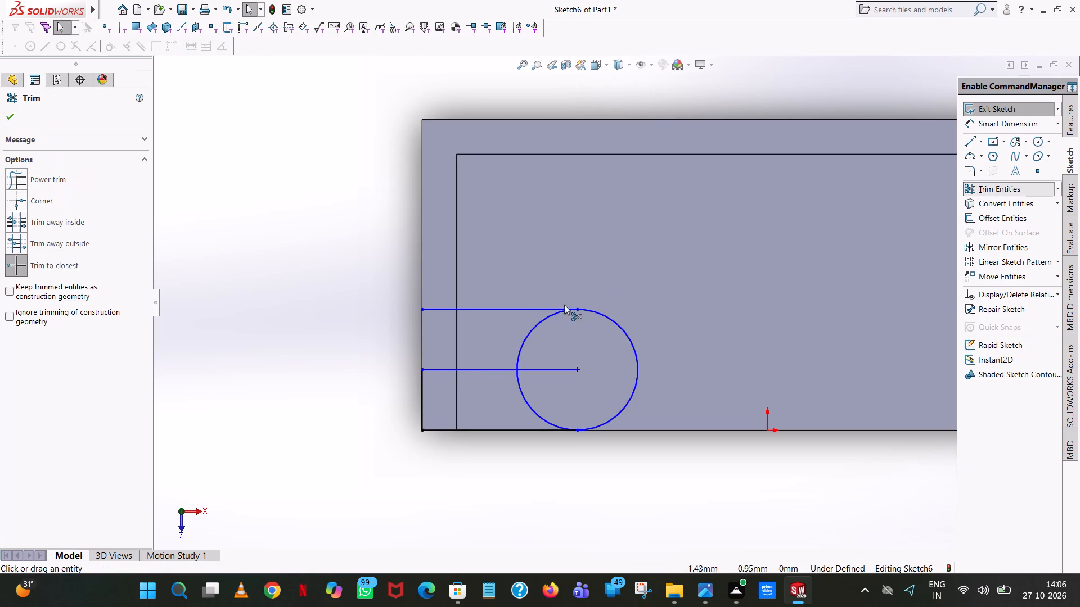
{"action": "left_click", "coordinate": [446, 367]}
{"action": "left_click", "coordinate": [557, 369]}
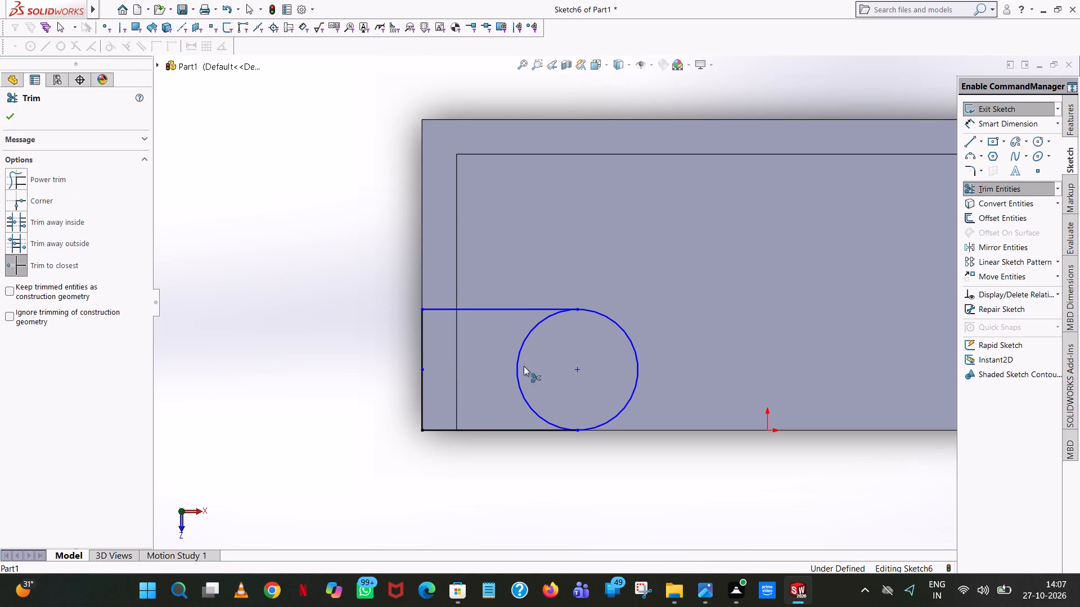
{"action": "left_click", "coordinate": [519, 365]}
{"action": "left_click", "coordinate": [3, 120]}
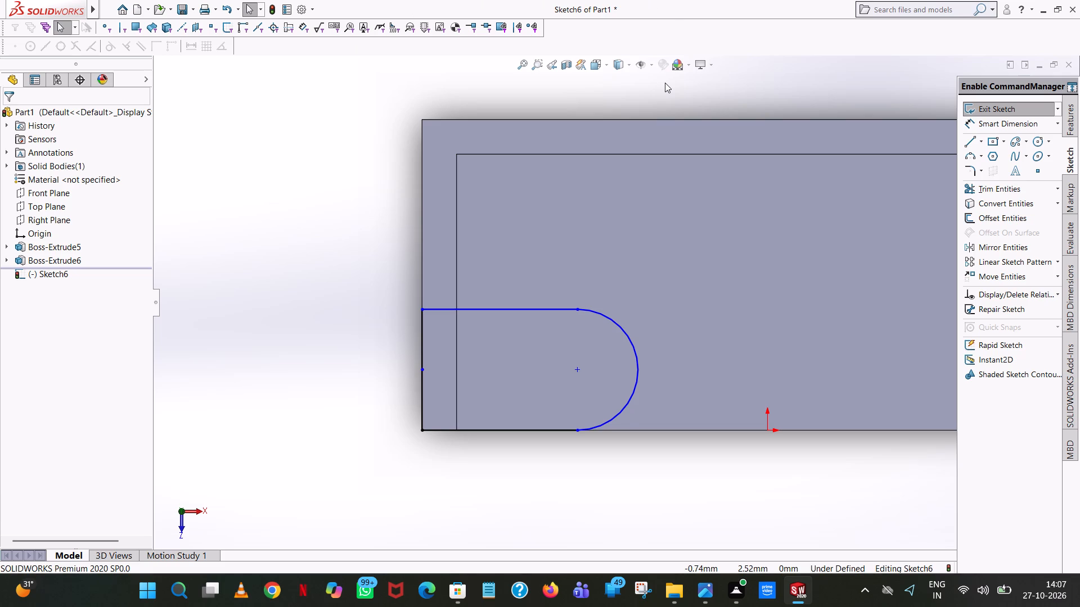
Dimension the rounded end's radius and the horizontal distance from its arc centre to the origin.
{"action": "scroll", "coordinate": [665, 83], "scroll_direction": "up", "scroll_amount": 6}
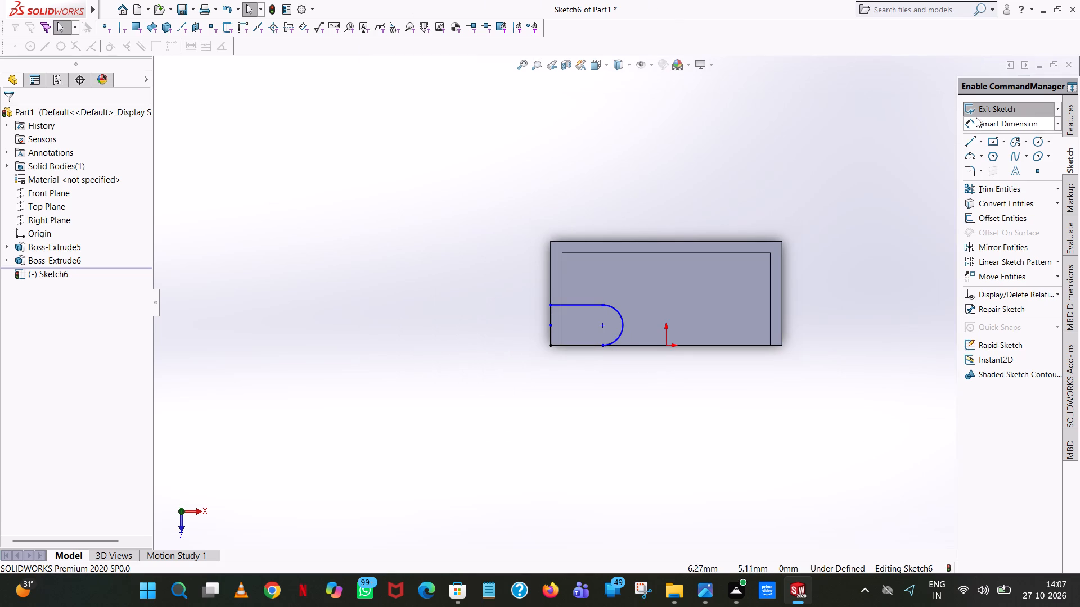
{"action": "left_click", "coordinate": [976, 117]}
{"action": "left_click", "coordinate": [624, 330]}
{"action": "left_click", "coordinate": [636, 416]}
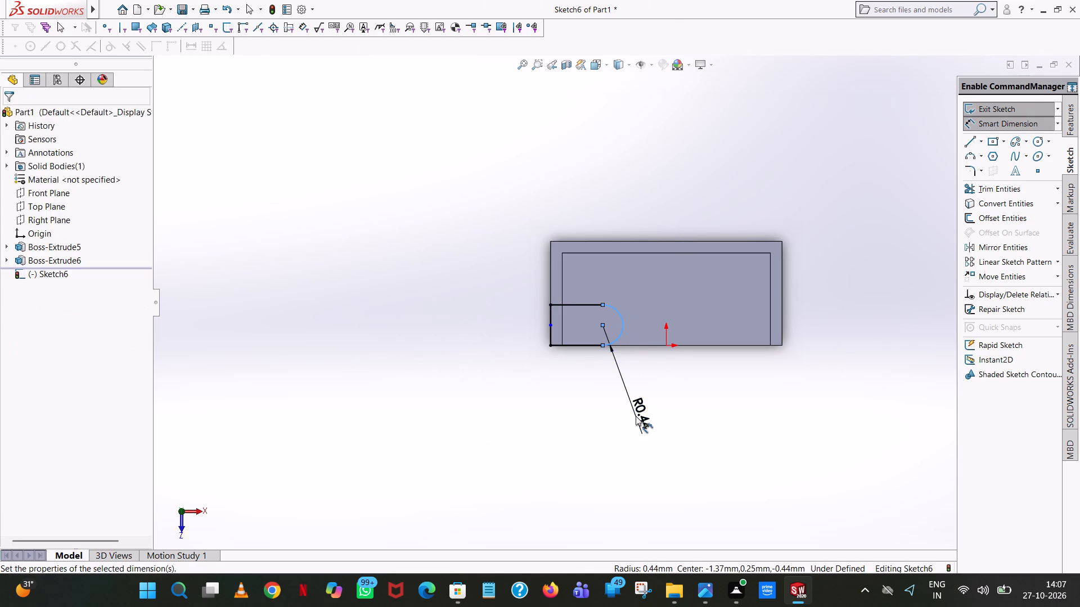
{"action": "left_click", "coordinate": [588, 400]}
{"action": "left_click", "coordinate": [389, 269]}
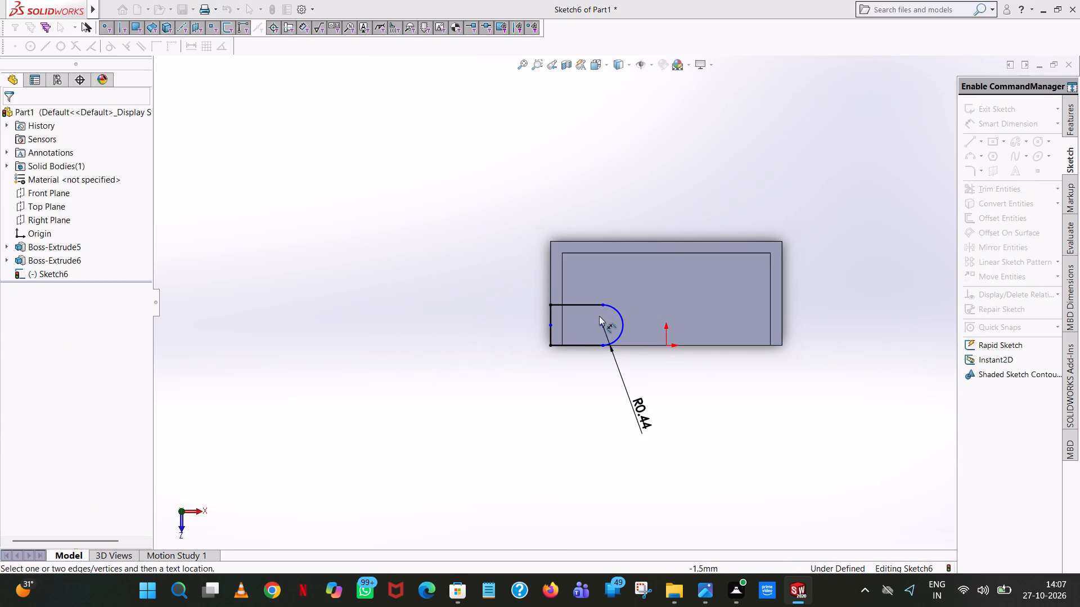
{"action": "left_click", "coordinate": [606, 326]}
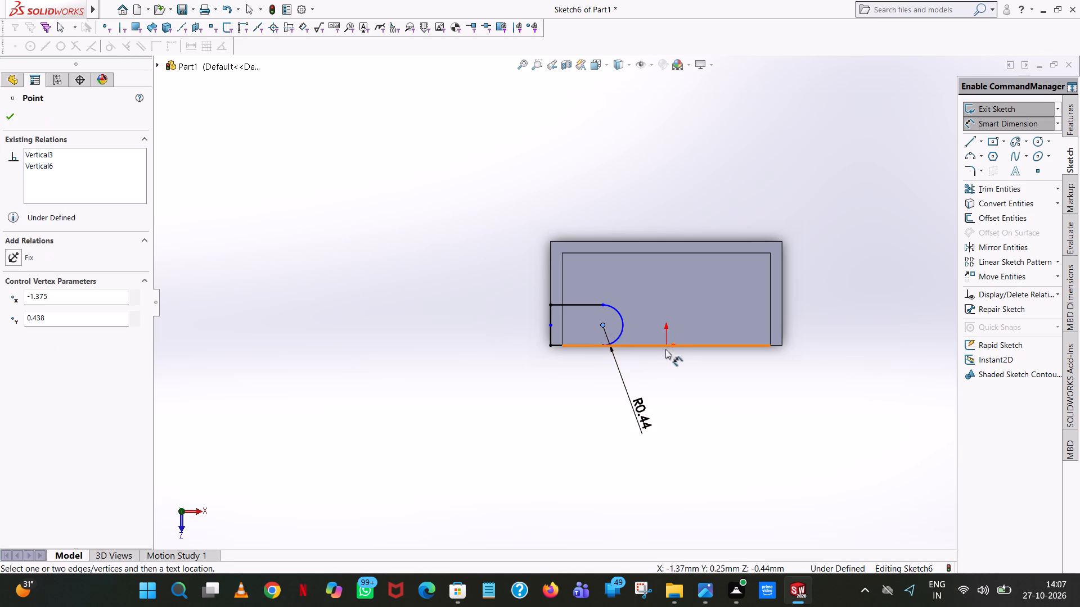
{"action": "left_click", "coordinate": [667, 345]}
{"action": "left_click", "coordinate": [632, 384]}
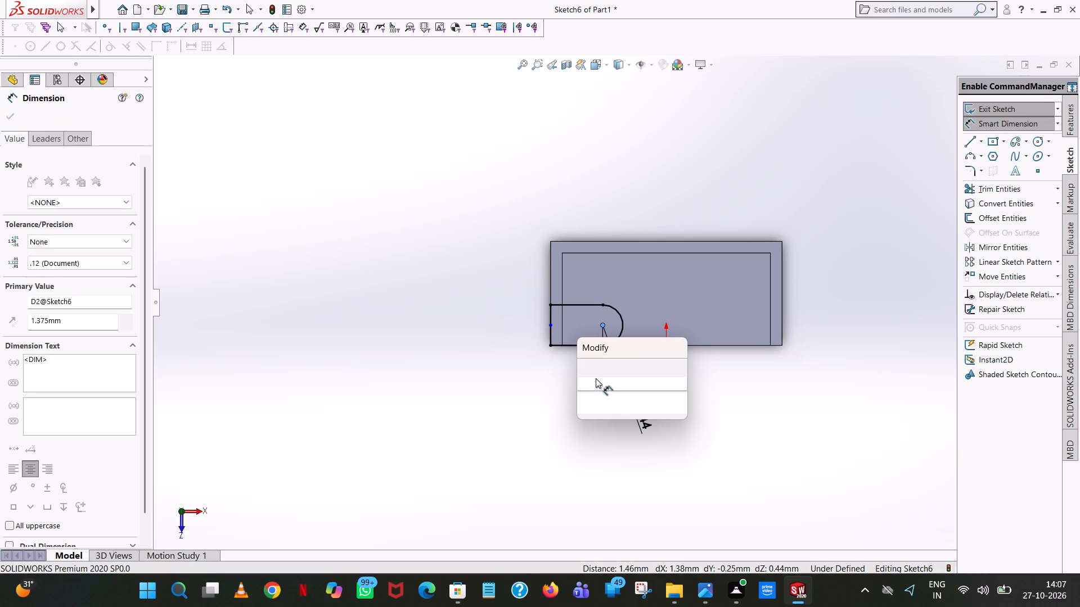
{"action": "left_click", "coordinate": [582, 365]}
{"action": "left_click", "coordinate": [381, 206]}
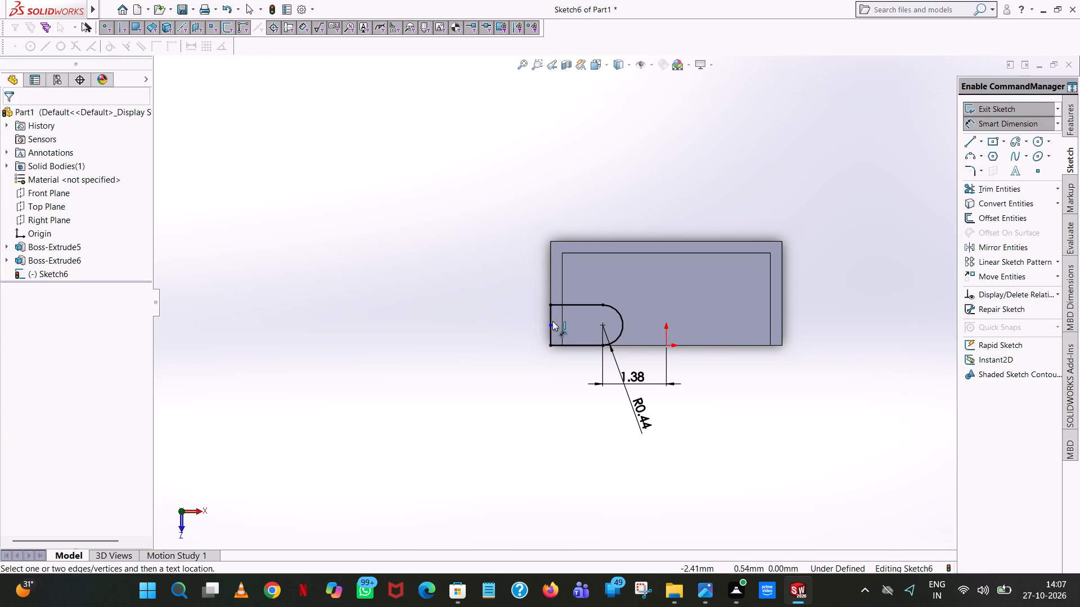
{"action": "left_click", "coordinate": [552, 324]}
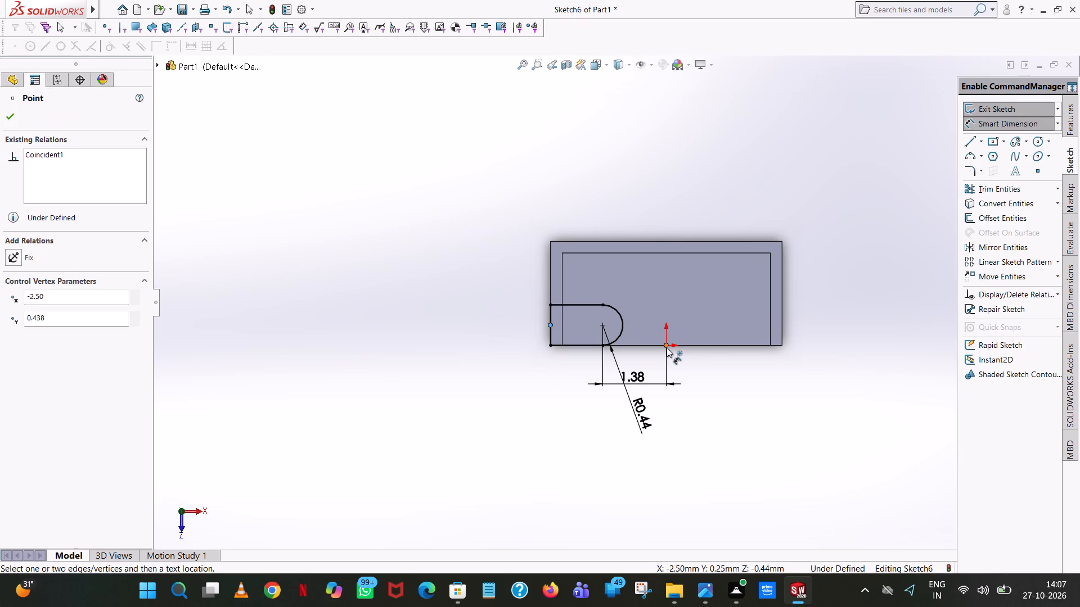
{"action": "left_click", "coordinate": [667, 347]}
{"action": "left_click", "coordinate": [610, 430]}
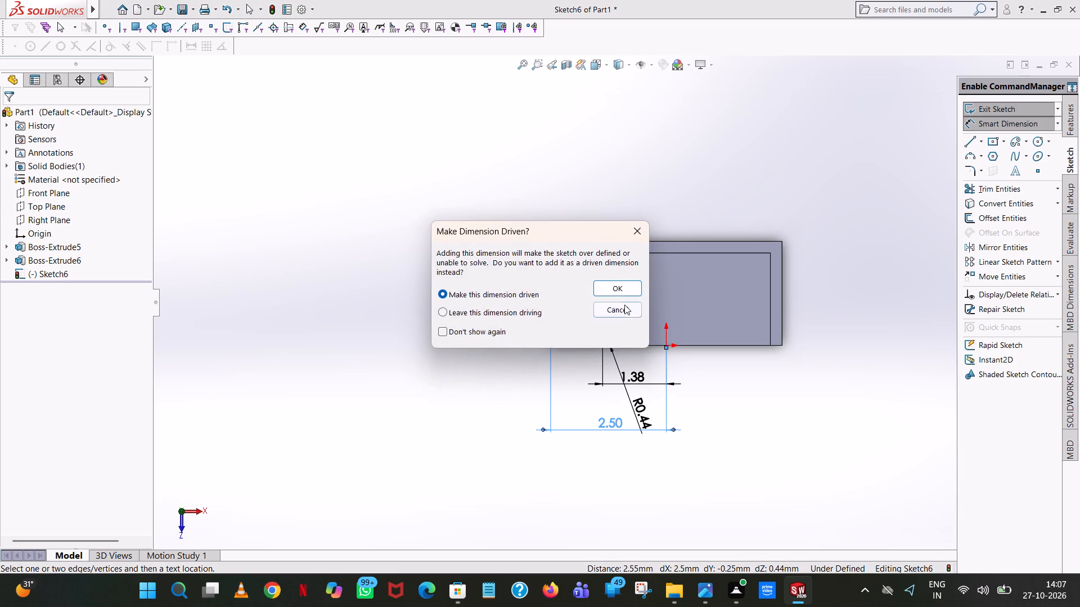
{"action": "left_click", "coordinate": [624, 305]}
Dimension the vertical distance between the origin and the free point on the profile's negative-X side.
{"action": "left_click", "coordinate": [664, 344]}
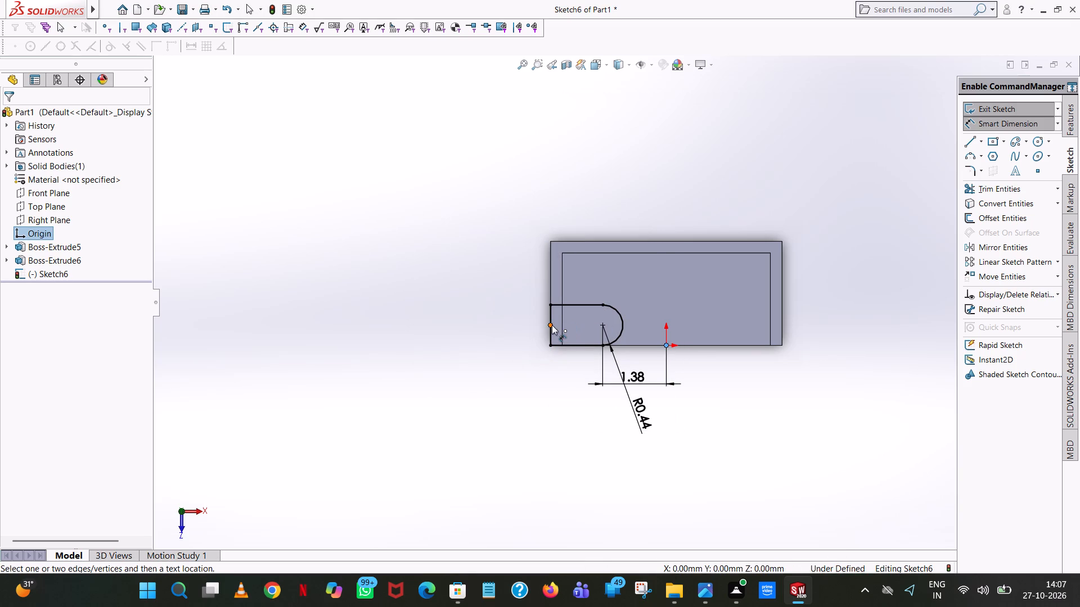
{"action": "left_click", "coordinate": [551, 325]}
{"action": "left_click", "coordinate": [469, 332]}
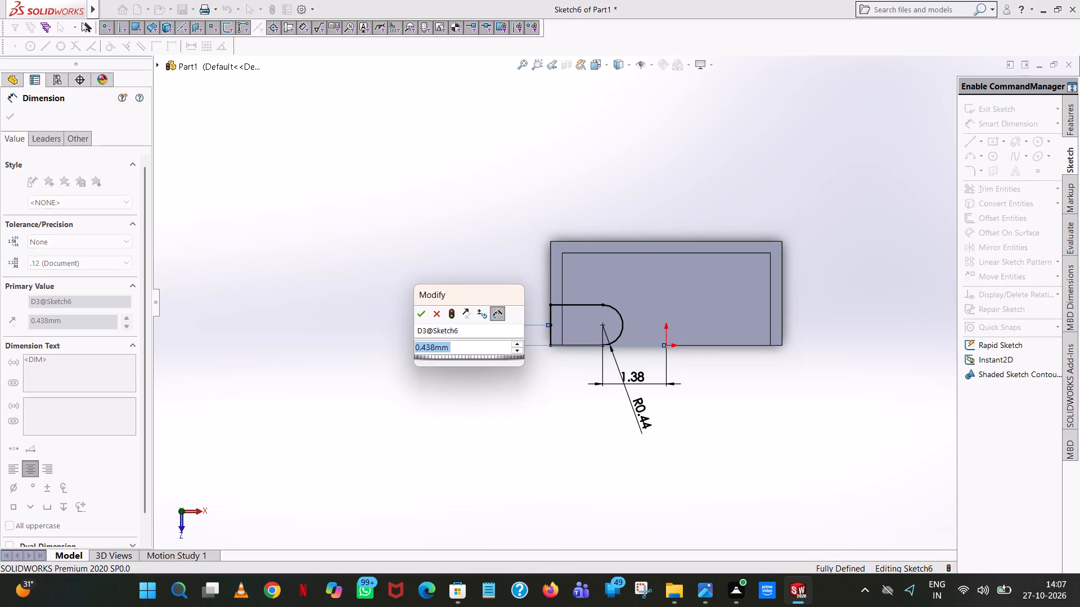
{"action": "left_click", "coordinate": [417, 317]}
{"action": "left_click", "coordinate": [461, 128]}
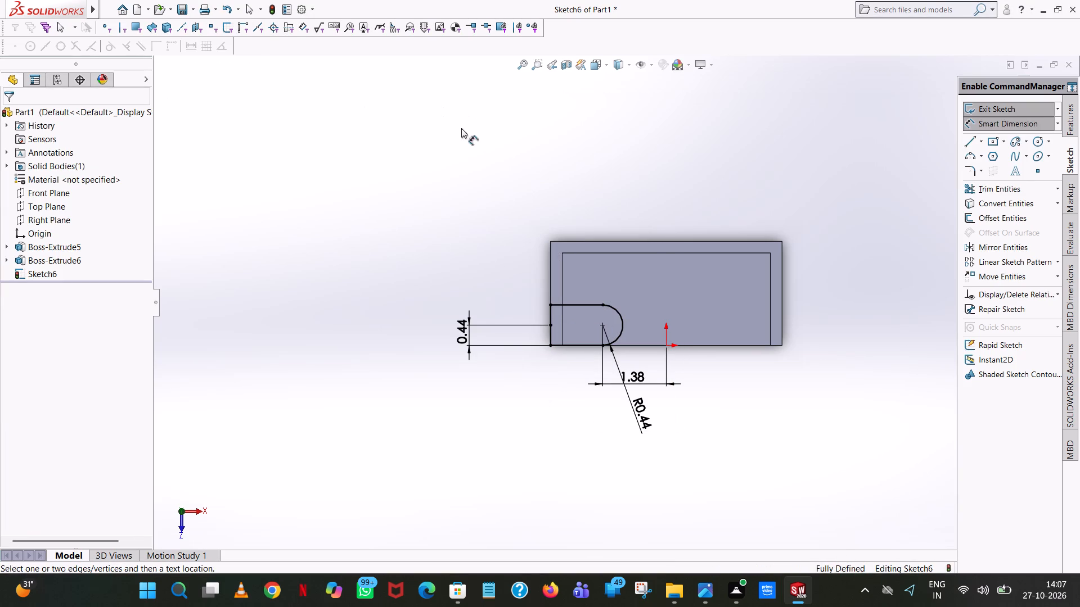
Extrude the round-ended tab profile as a blind boss 1.125 mm deep, merged with the bracket body.
{"action": "left_click", "coordinate": [1072, 120]}
{"action": "left_click", "coordinate": [1021, 110]}
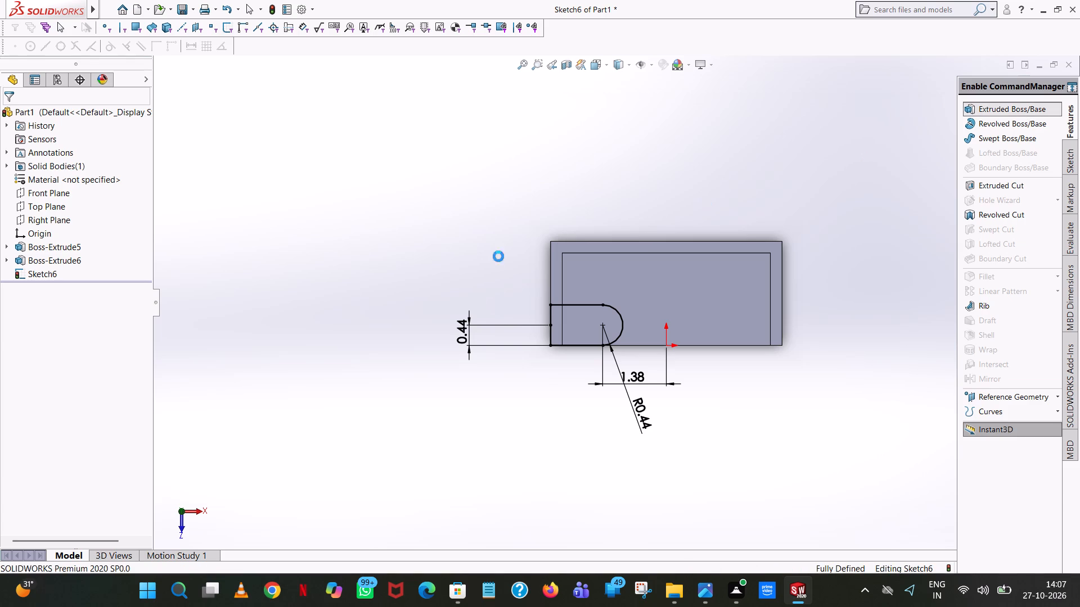
{"action": "middle_click_drag", "start_coordinate": [694, 485], "coordinate": [709, 255]}
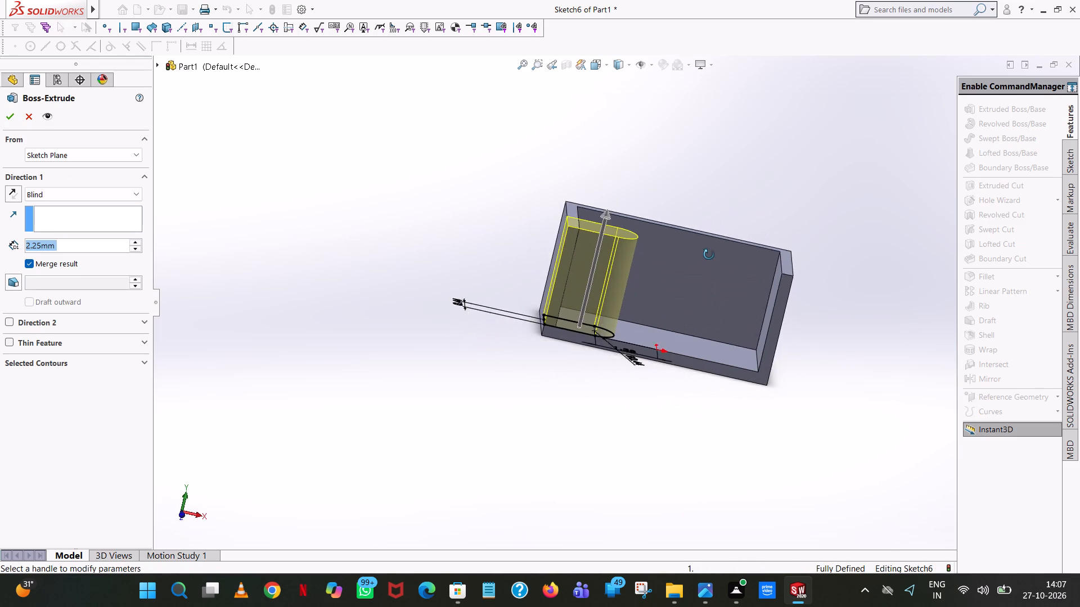
{"action": "middle_click_drag", "start_coordinate": [709, 255], "coordinate": [709, 252]}
{"action": "scroll", "coordinate": [709, 252], "scroll_direction": "up", "scroll_amount": 1}
{"action": "double_click", "coordinate": [66, 248]}
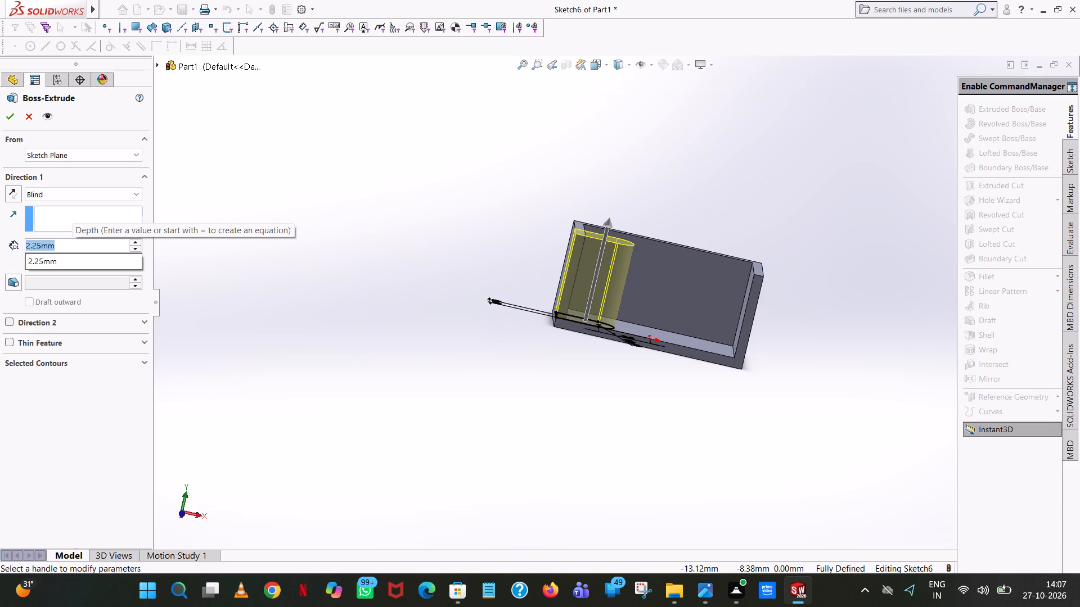
{"action": "key", "text": "1"}
{"action": "key", "text": "period"}
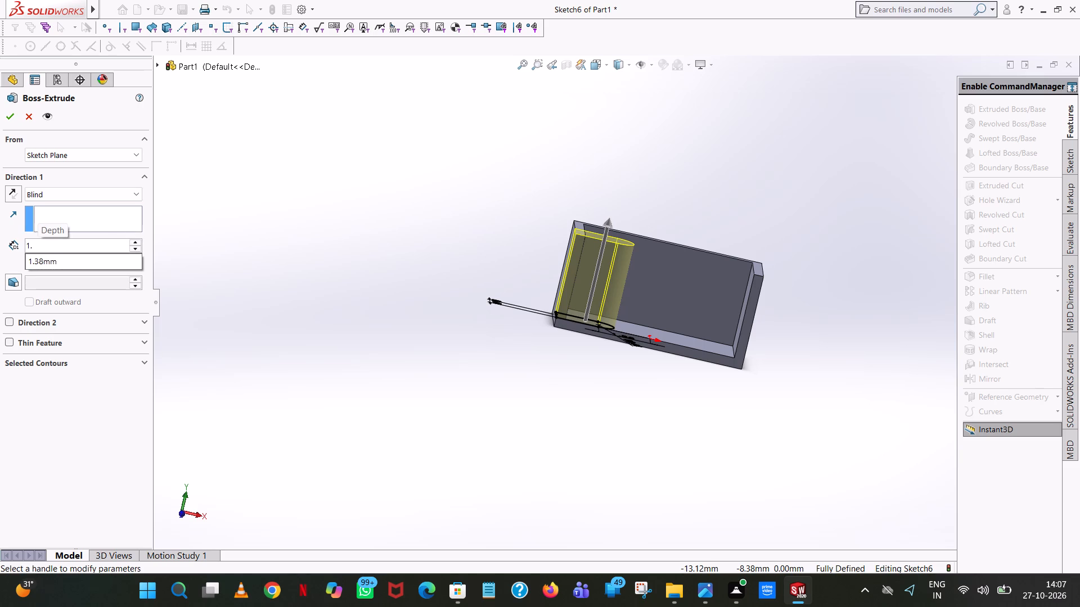
{"action": "type", "text": "125"}
{"action": "key", "text": "Return"}
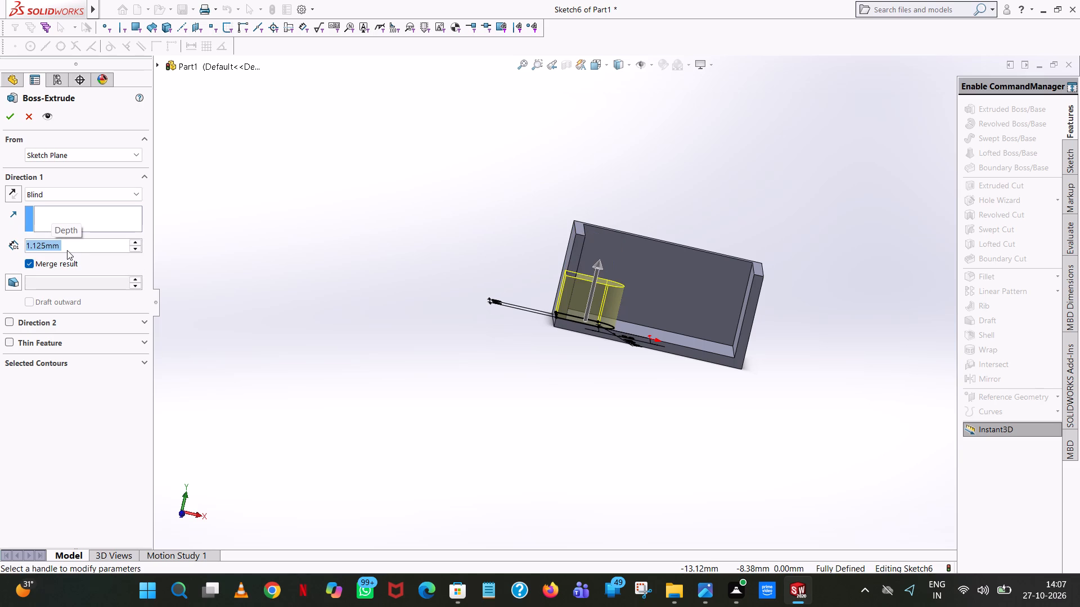
{"action": "left_click", "coordinate": [4, 115]}
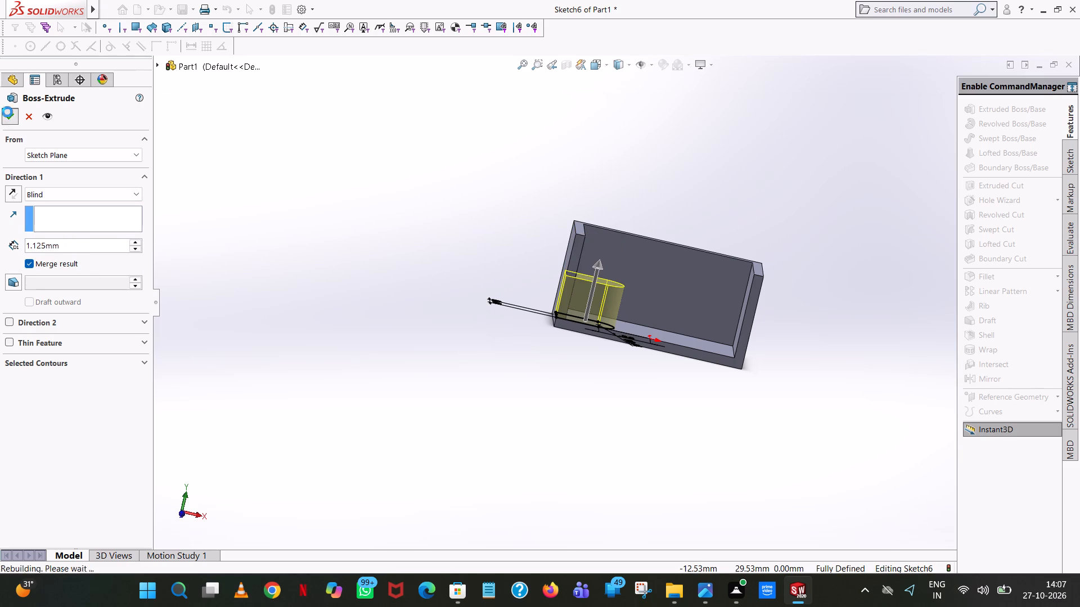
{"action": "left_click", "coordinate": [379, 89]}
Start an Extruded Cut sketch on the outer face of the negative-X upright wall, viewed face-on.
{"action": "scroll", "coordinate": [449, 150], "scroll_direction": "up", "scroll_amount": 1}
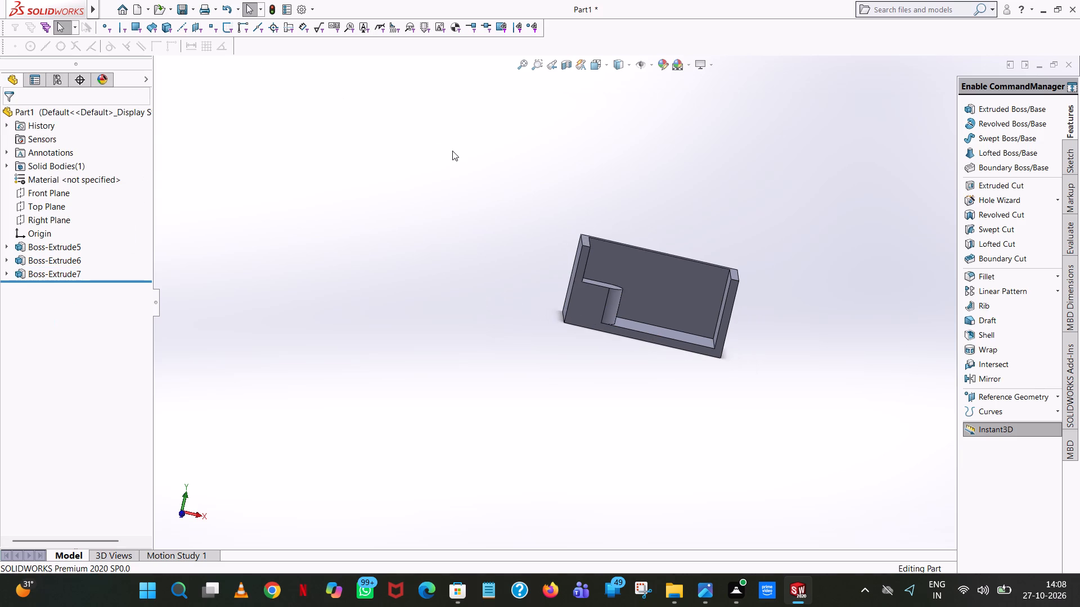
{"action": "middle_click_drag", "start_coordinate": [463, 151], "coordinate": [574, 205]}
{"action": "scroll", "coordinate": [573, 205], "scroll_direction": "up", "scroll_amount": 1}
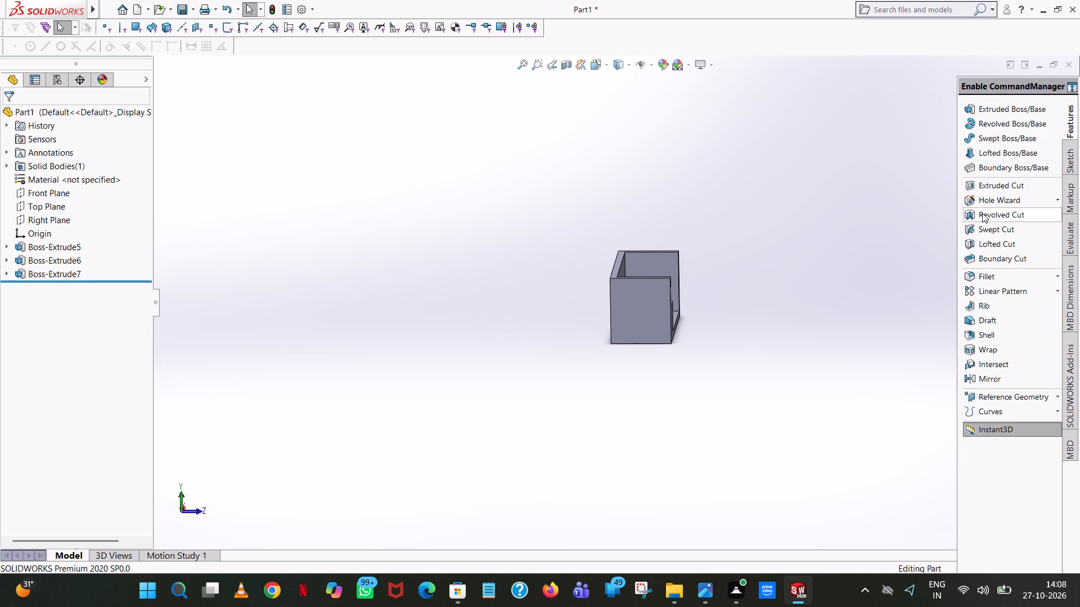
{"action": "left_click", "coordinate": [1002, 192]}
{"action": "left_click", "coordinate": [650, 308]}
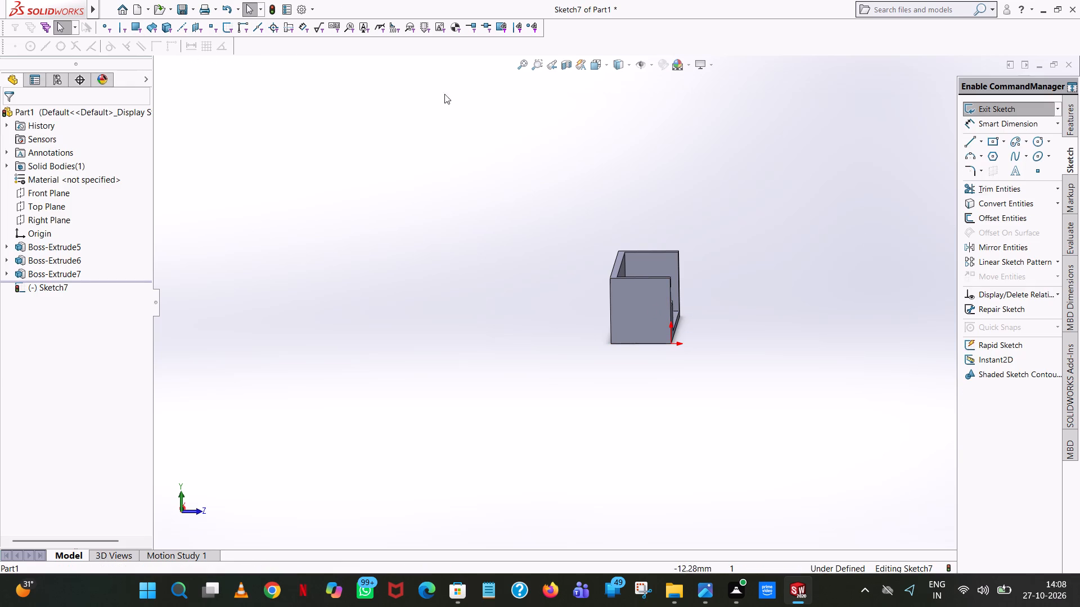
{"action": "left_click", "coordinate": [609, 68]}
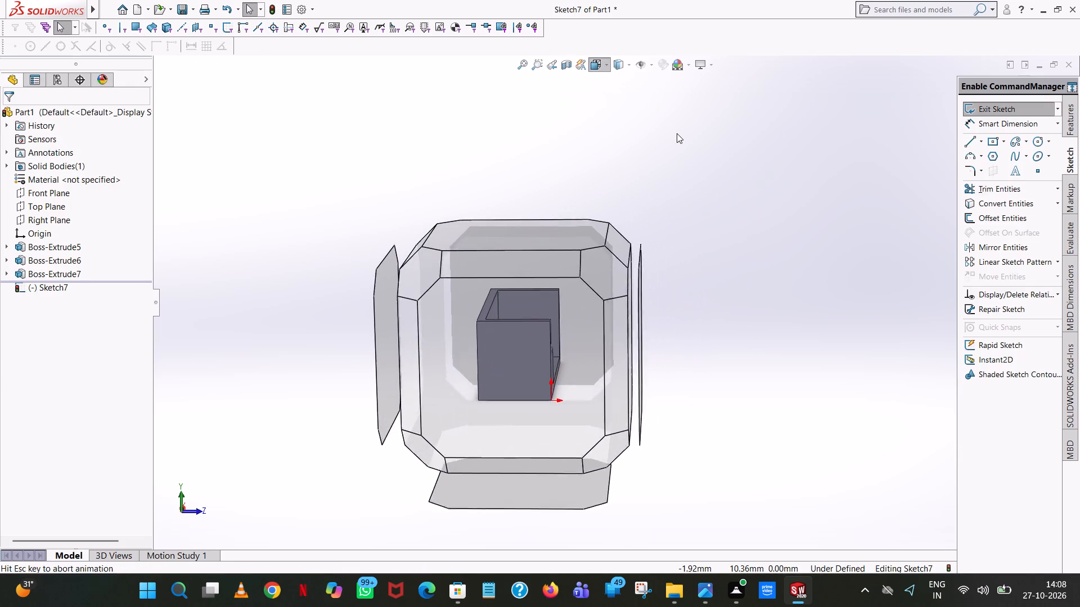
{"action": "left_click", "coordinate": [659, 128]}
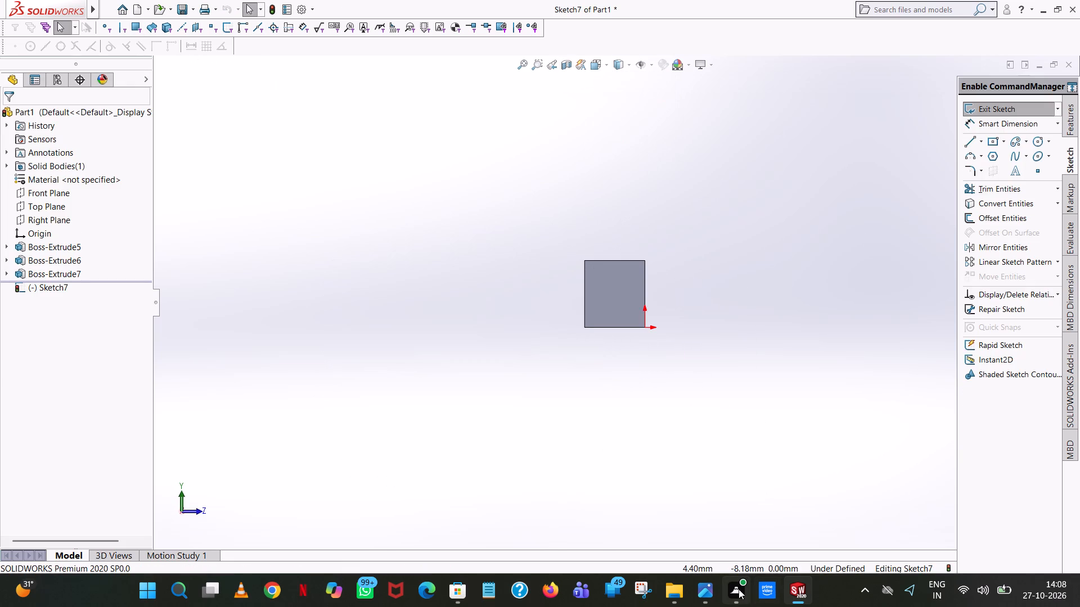
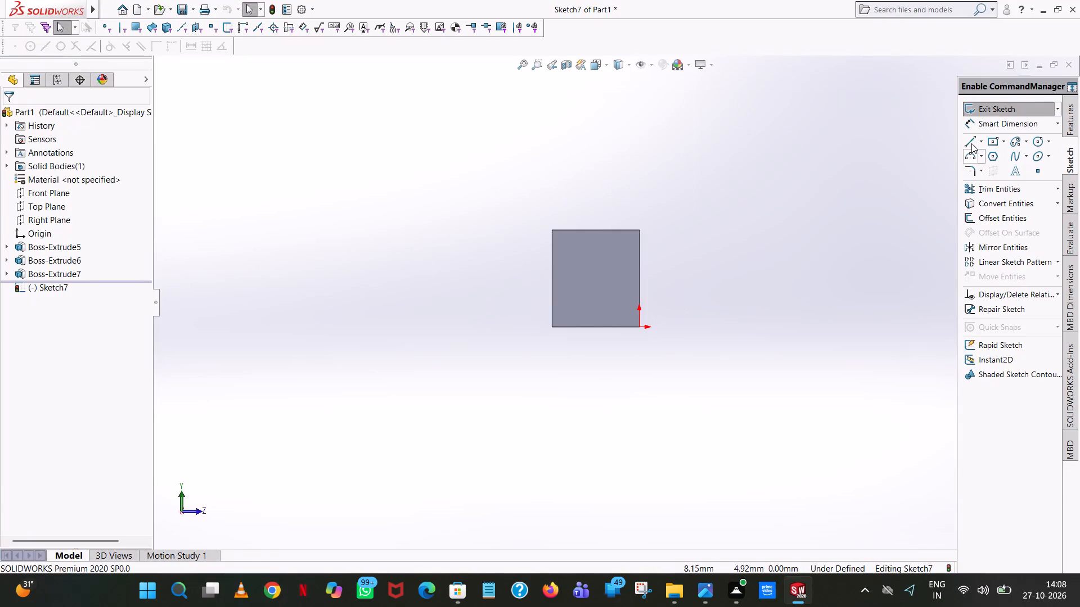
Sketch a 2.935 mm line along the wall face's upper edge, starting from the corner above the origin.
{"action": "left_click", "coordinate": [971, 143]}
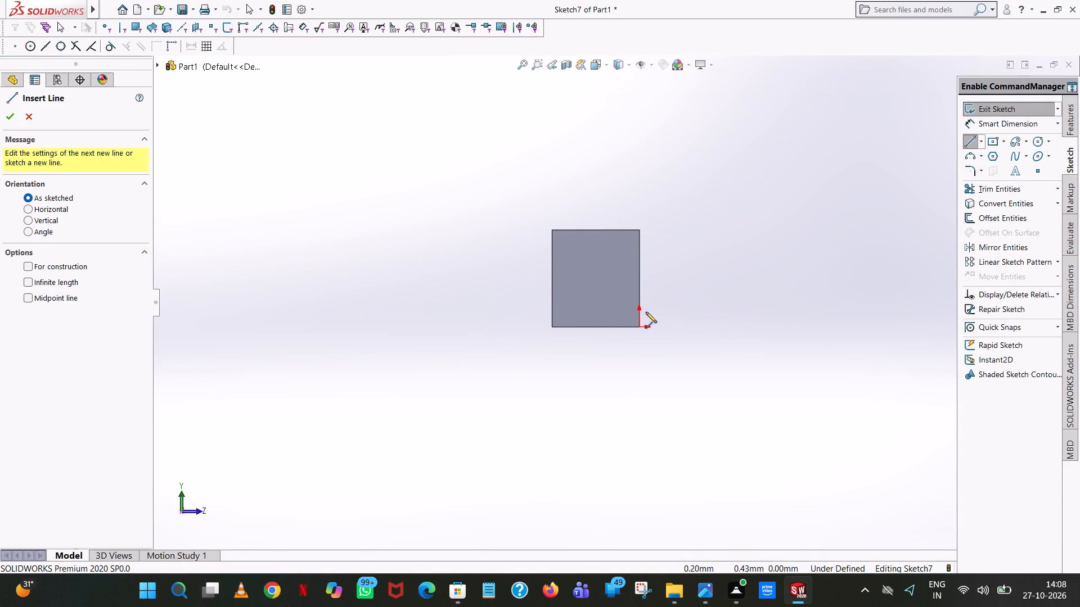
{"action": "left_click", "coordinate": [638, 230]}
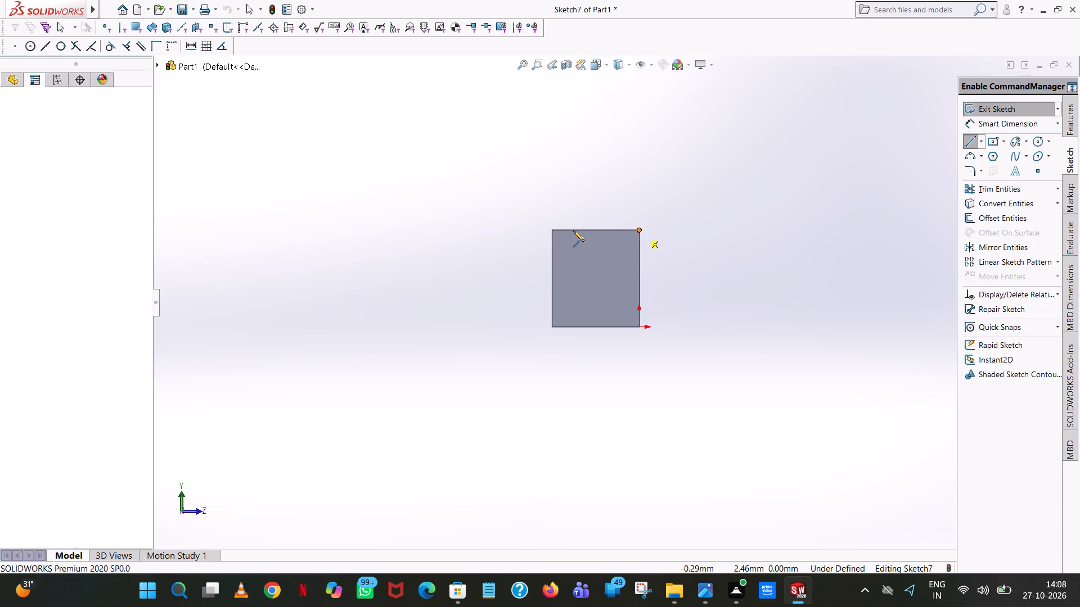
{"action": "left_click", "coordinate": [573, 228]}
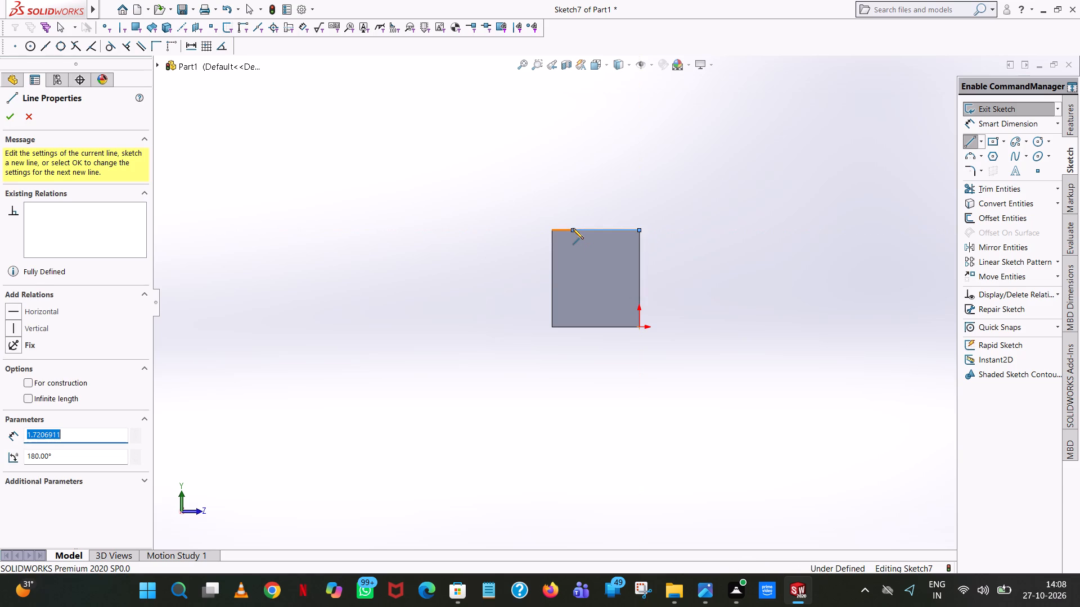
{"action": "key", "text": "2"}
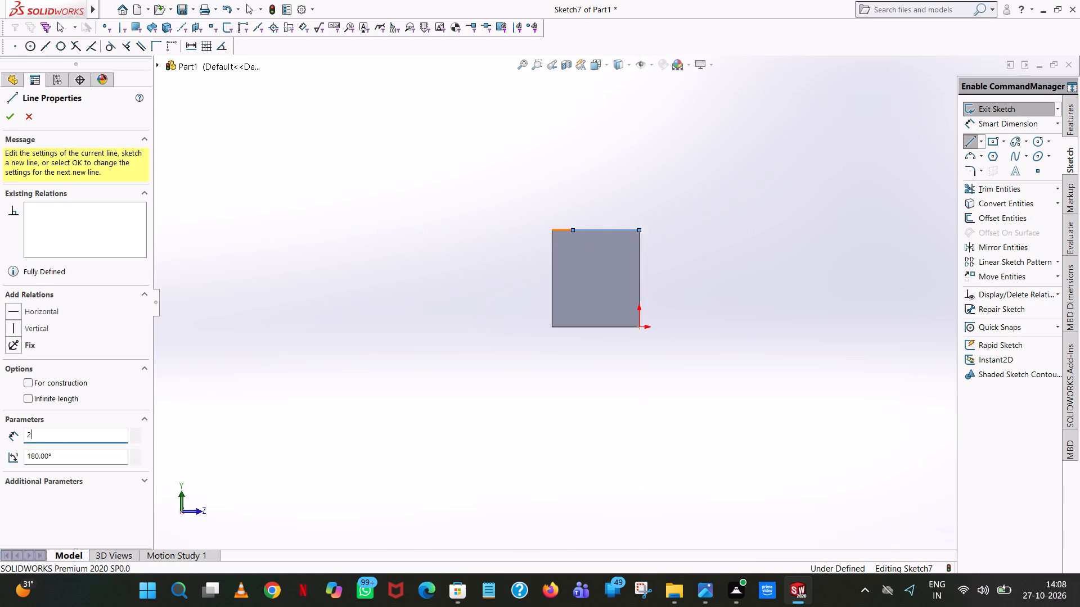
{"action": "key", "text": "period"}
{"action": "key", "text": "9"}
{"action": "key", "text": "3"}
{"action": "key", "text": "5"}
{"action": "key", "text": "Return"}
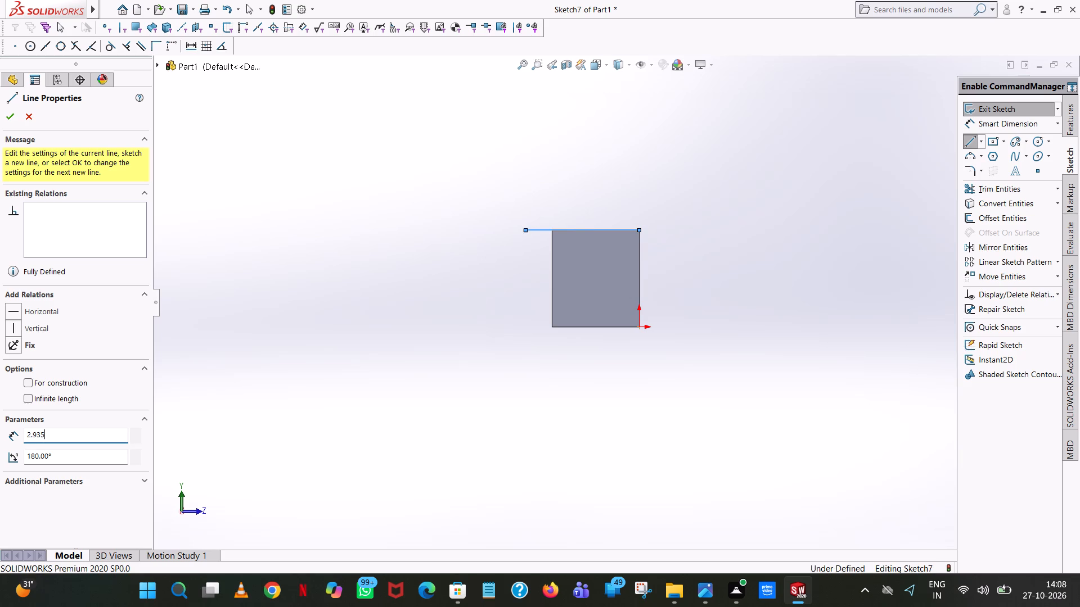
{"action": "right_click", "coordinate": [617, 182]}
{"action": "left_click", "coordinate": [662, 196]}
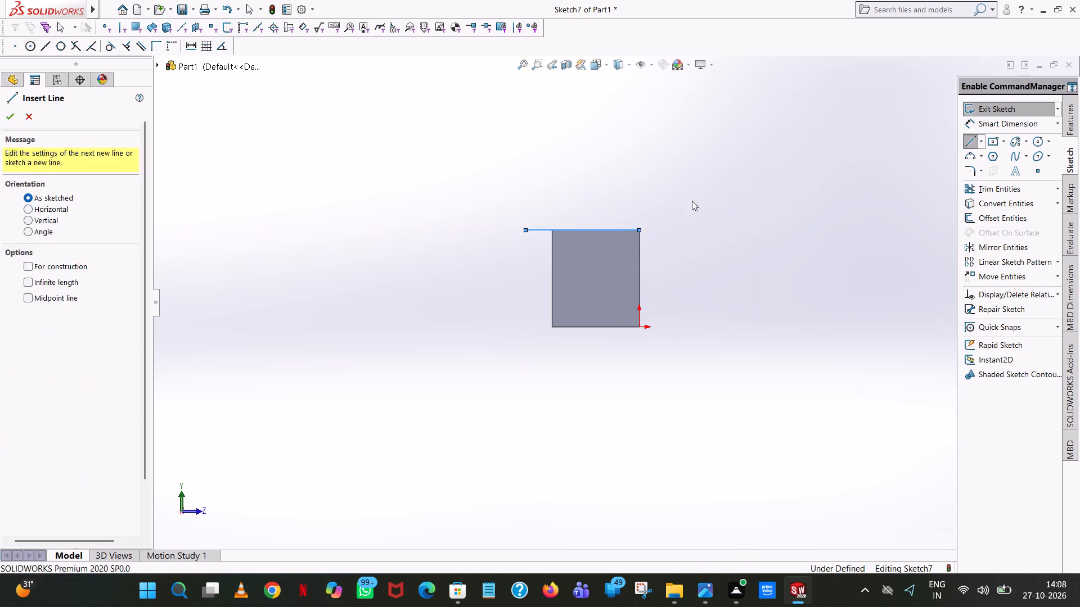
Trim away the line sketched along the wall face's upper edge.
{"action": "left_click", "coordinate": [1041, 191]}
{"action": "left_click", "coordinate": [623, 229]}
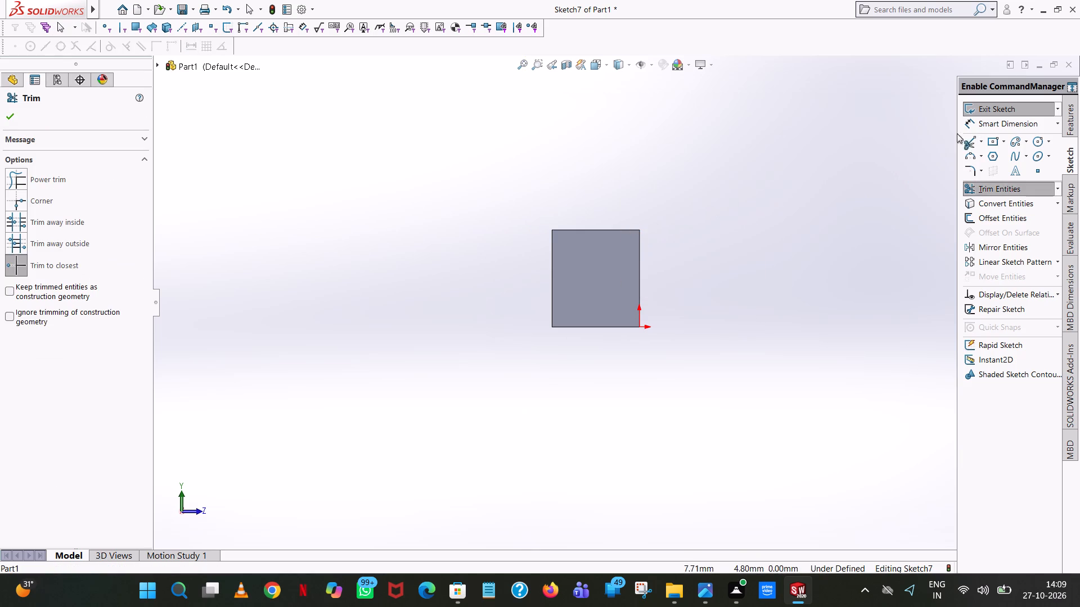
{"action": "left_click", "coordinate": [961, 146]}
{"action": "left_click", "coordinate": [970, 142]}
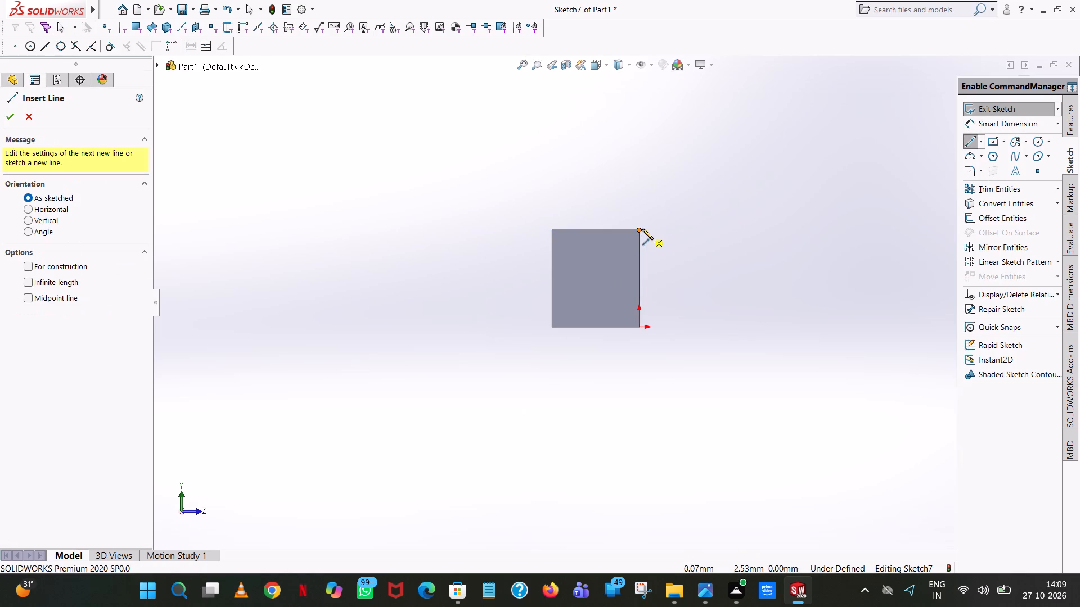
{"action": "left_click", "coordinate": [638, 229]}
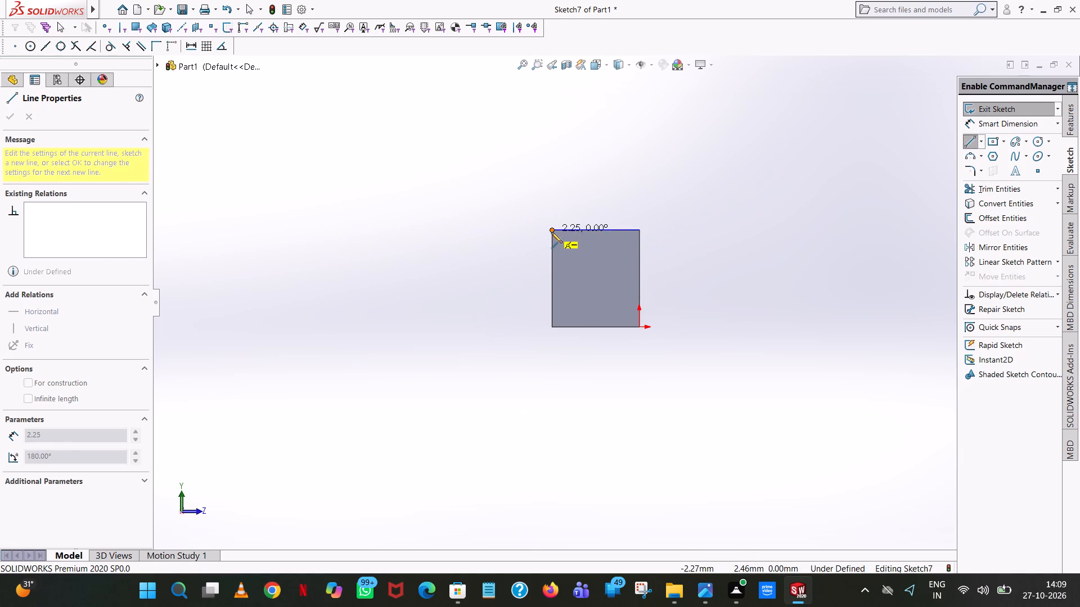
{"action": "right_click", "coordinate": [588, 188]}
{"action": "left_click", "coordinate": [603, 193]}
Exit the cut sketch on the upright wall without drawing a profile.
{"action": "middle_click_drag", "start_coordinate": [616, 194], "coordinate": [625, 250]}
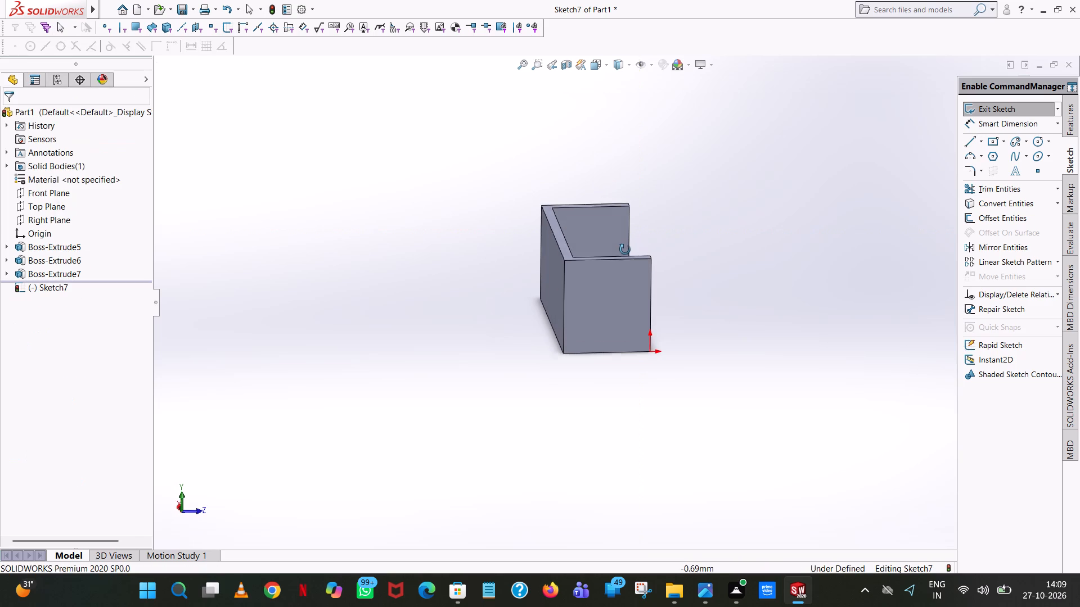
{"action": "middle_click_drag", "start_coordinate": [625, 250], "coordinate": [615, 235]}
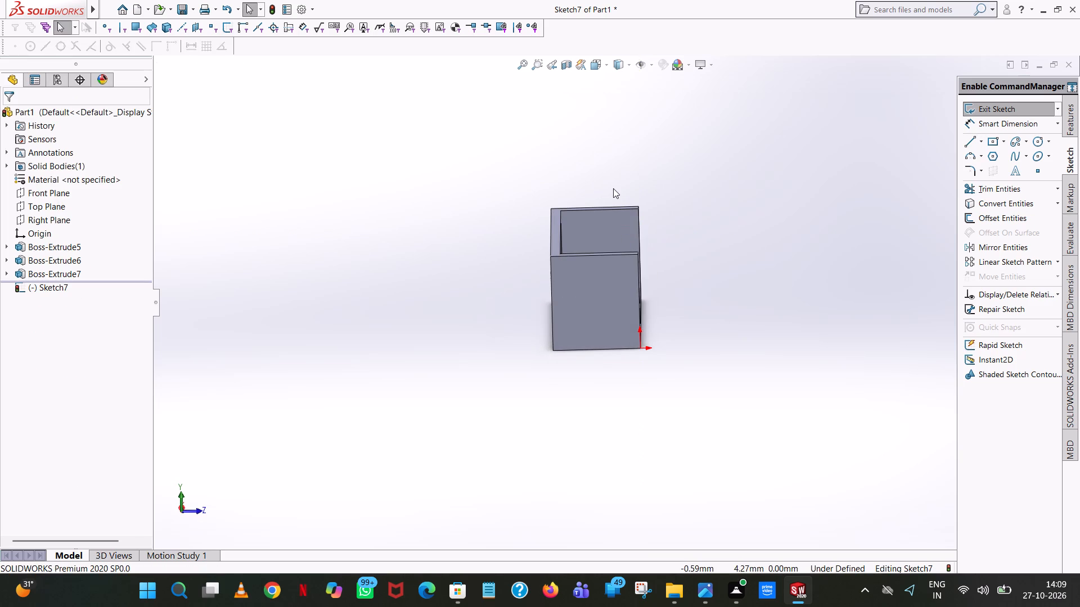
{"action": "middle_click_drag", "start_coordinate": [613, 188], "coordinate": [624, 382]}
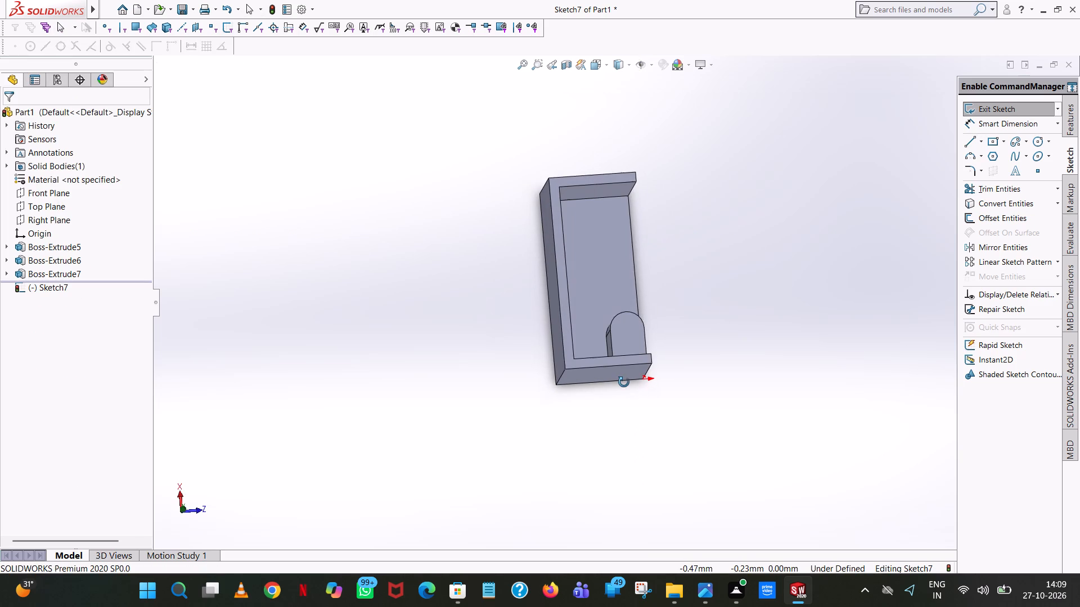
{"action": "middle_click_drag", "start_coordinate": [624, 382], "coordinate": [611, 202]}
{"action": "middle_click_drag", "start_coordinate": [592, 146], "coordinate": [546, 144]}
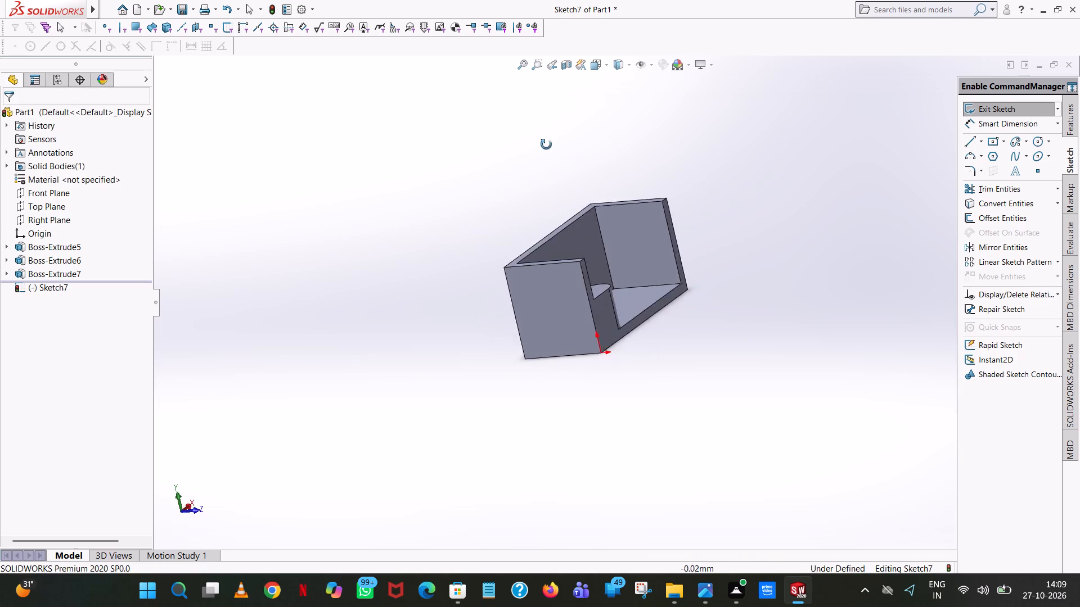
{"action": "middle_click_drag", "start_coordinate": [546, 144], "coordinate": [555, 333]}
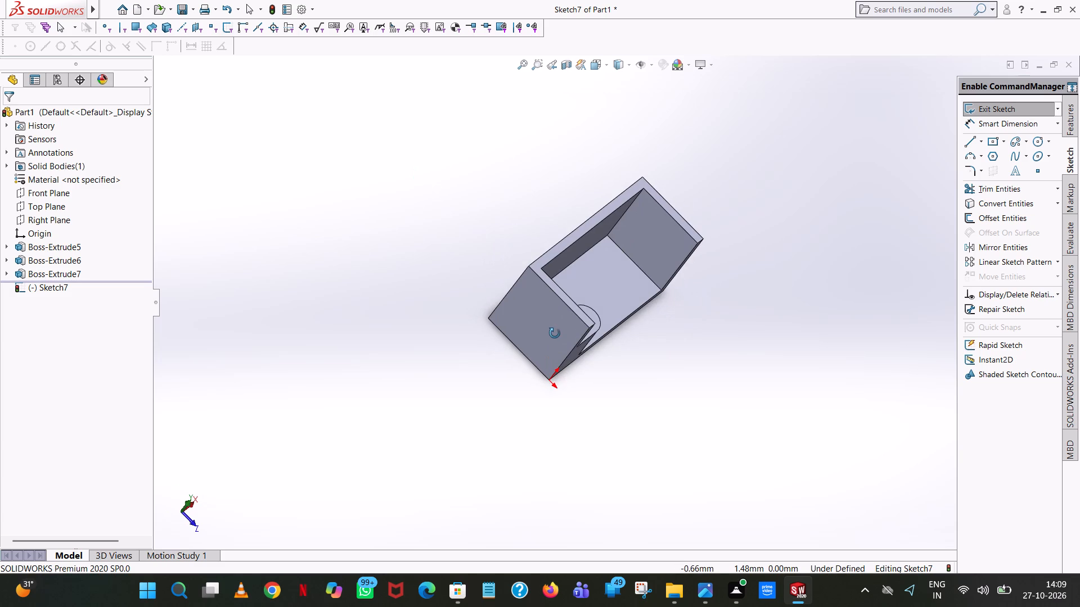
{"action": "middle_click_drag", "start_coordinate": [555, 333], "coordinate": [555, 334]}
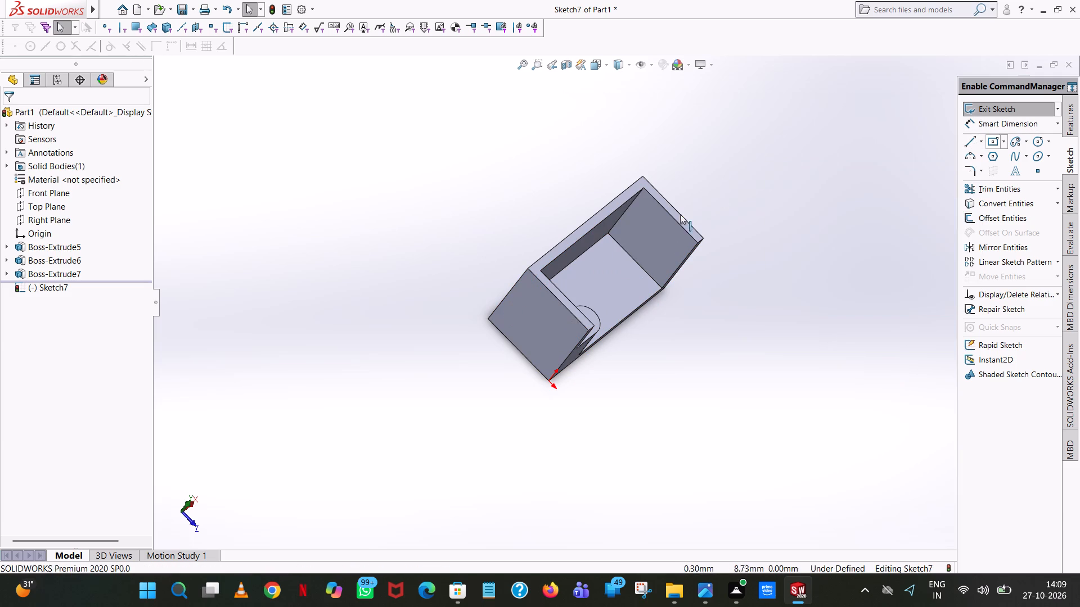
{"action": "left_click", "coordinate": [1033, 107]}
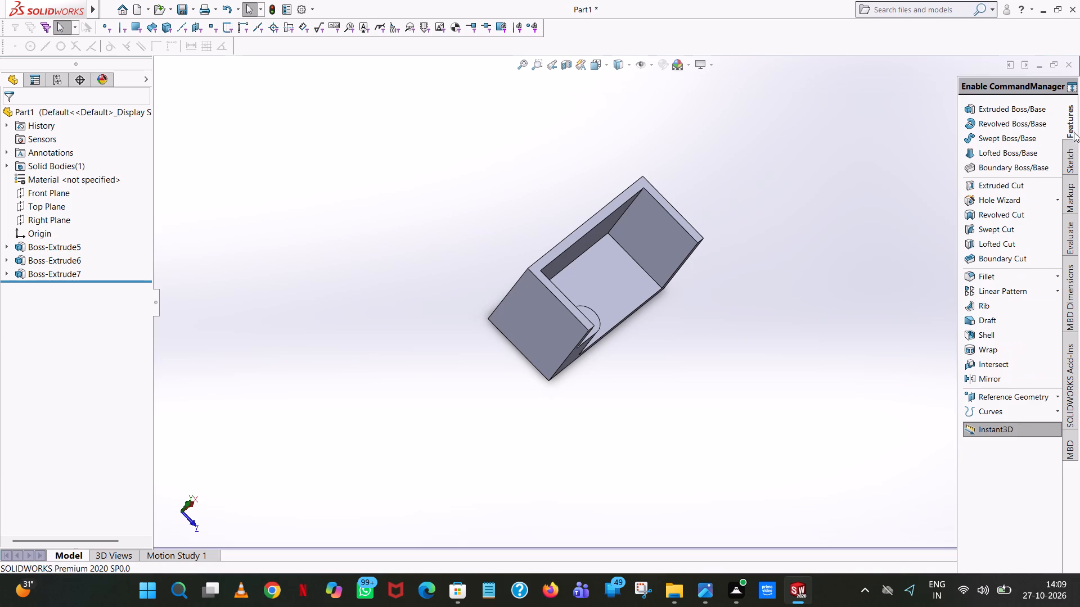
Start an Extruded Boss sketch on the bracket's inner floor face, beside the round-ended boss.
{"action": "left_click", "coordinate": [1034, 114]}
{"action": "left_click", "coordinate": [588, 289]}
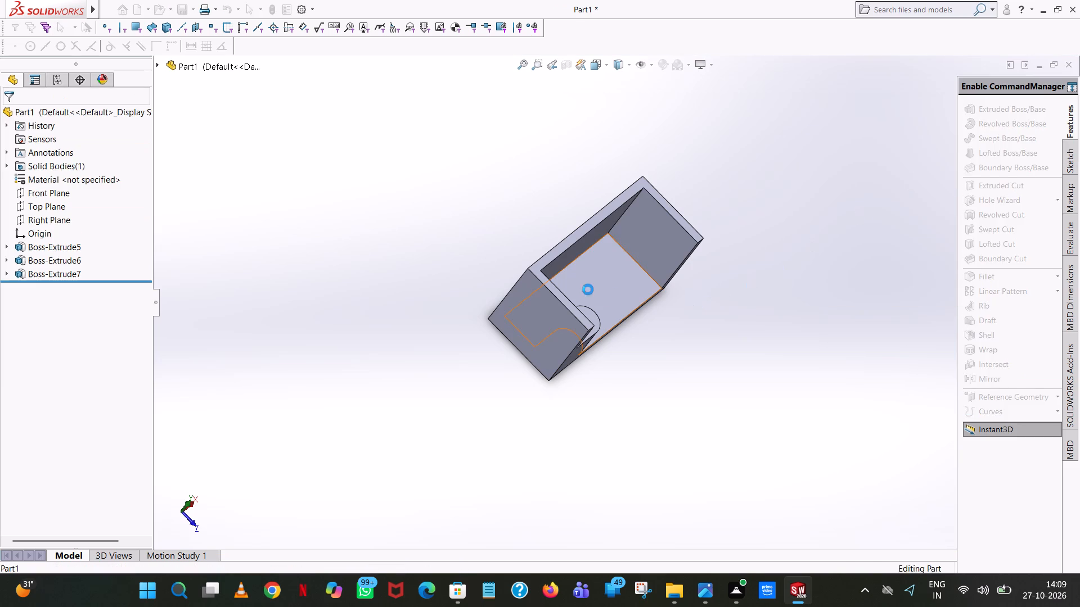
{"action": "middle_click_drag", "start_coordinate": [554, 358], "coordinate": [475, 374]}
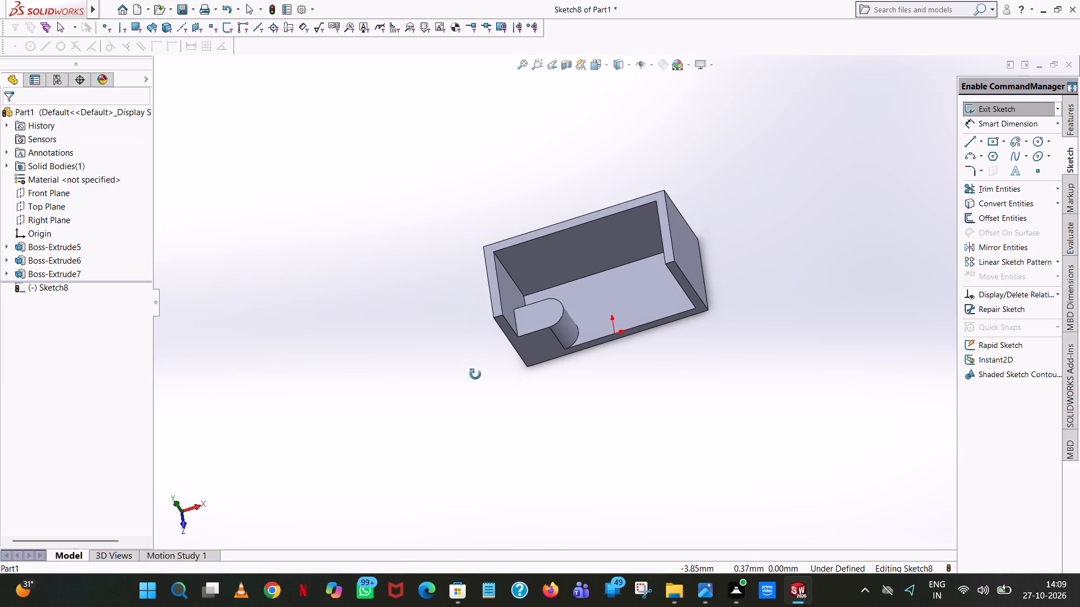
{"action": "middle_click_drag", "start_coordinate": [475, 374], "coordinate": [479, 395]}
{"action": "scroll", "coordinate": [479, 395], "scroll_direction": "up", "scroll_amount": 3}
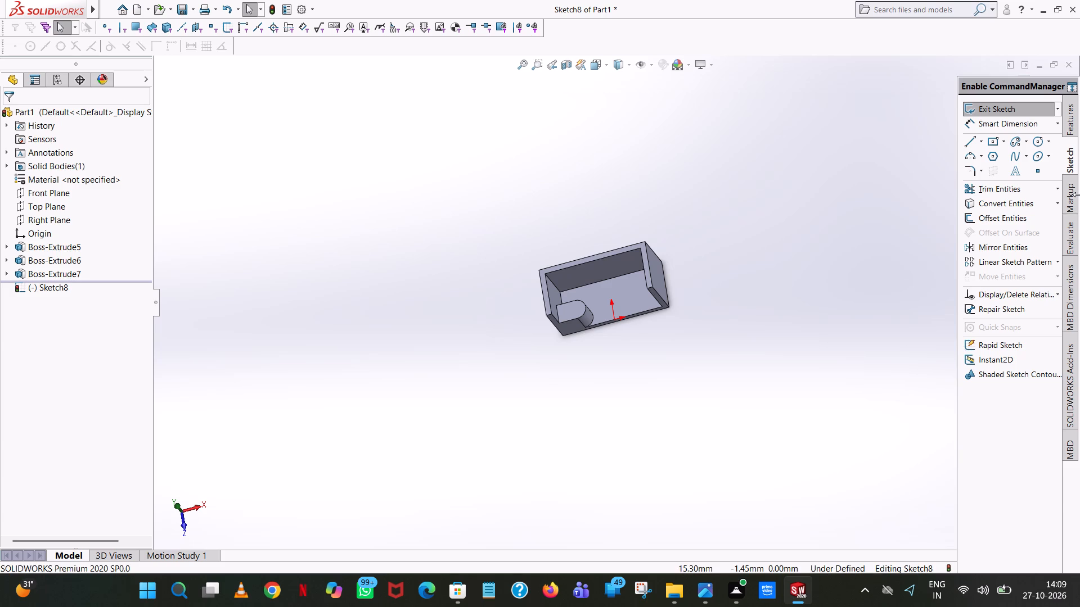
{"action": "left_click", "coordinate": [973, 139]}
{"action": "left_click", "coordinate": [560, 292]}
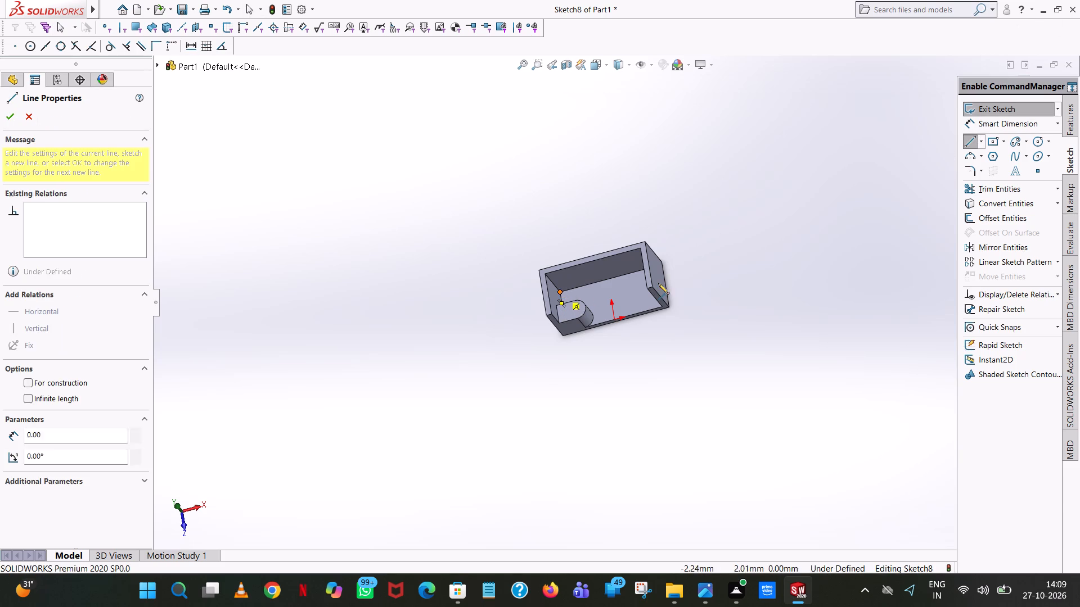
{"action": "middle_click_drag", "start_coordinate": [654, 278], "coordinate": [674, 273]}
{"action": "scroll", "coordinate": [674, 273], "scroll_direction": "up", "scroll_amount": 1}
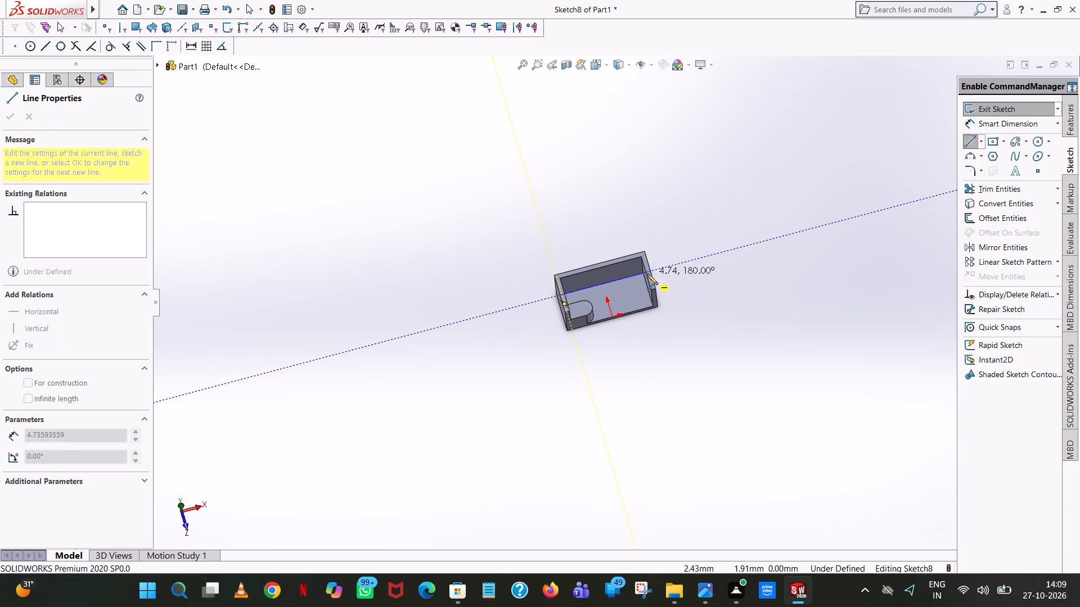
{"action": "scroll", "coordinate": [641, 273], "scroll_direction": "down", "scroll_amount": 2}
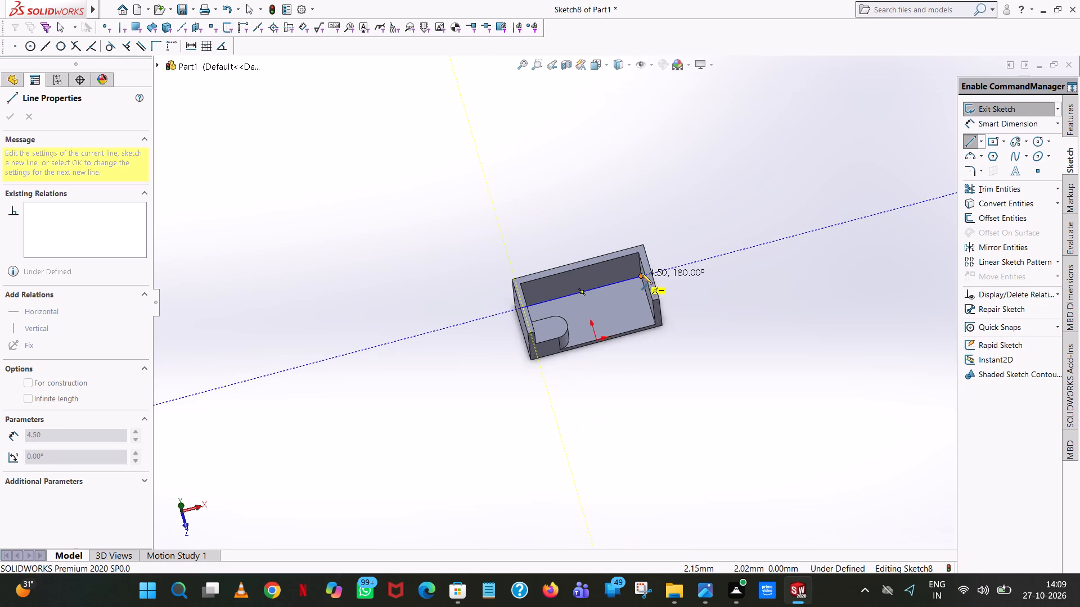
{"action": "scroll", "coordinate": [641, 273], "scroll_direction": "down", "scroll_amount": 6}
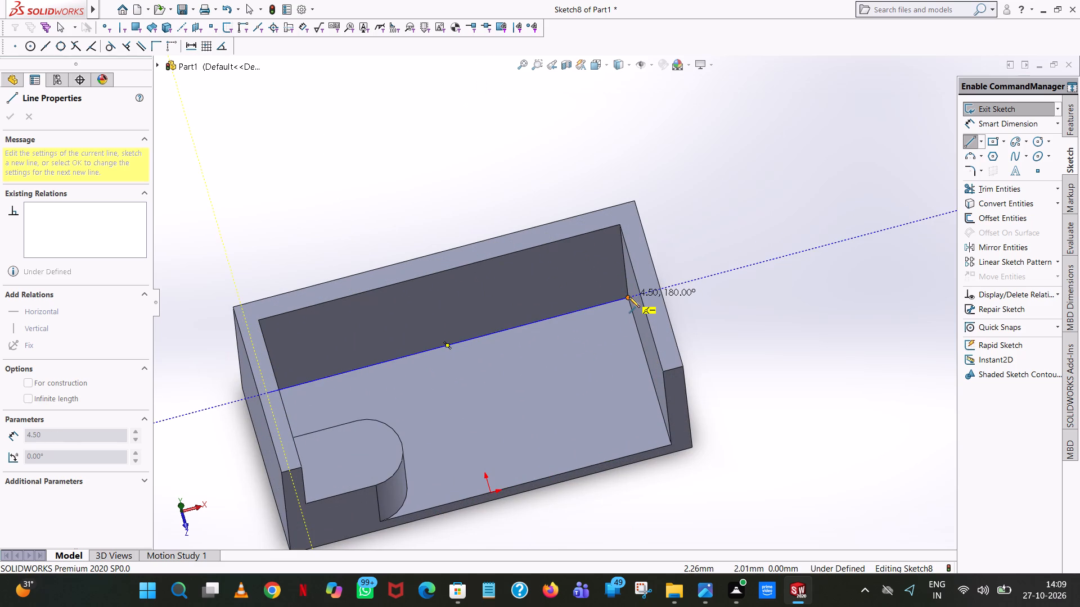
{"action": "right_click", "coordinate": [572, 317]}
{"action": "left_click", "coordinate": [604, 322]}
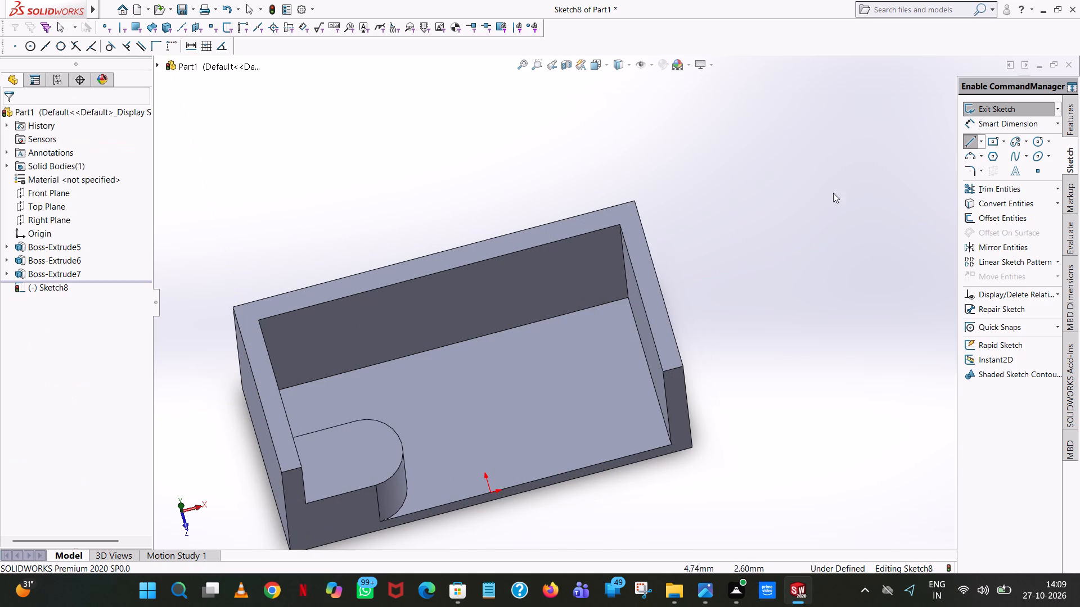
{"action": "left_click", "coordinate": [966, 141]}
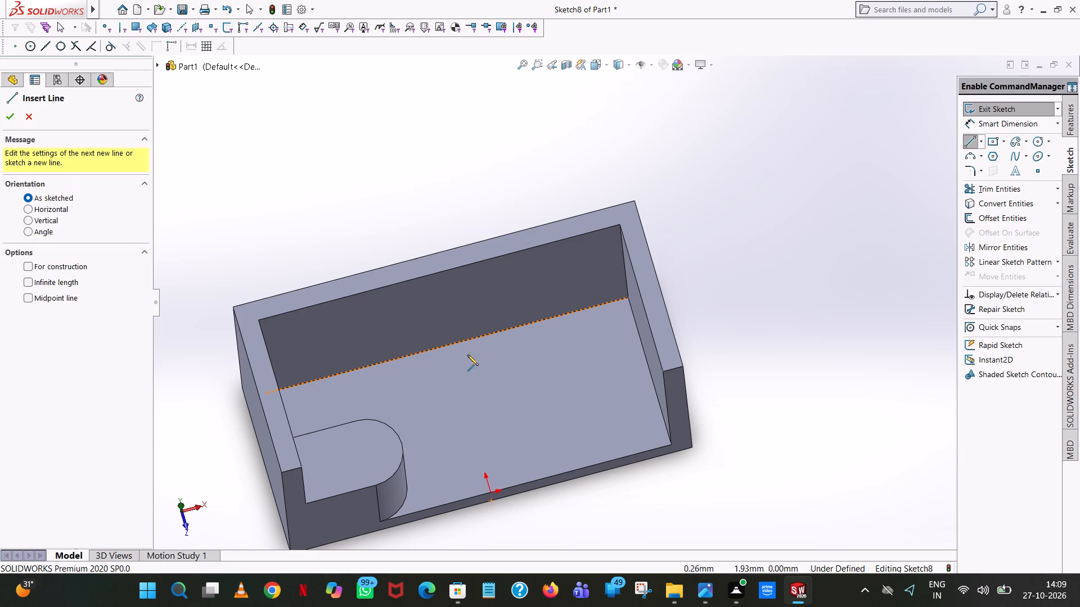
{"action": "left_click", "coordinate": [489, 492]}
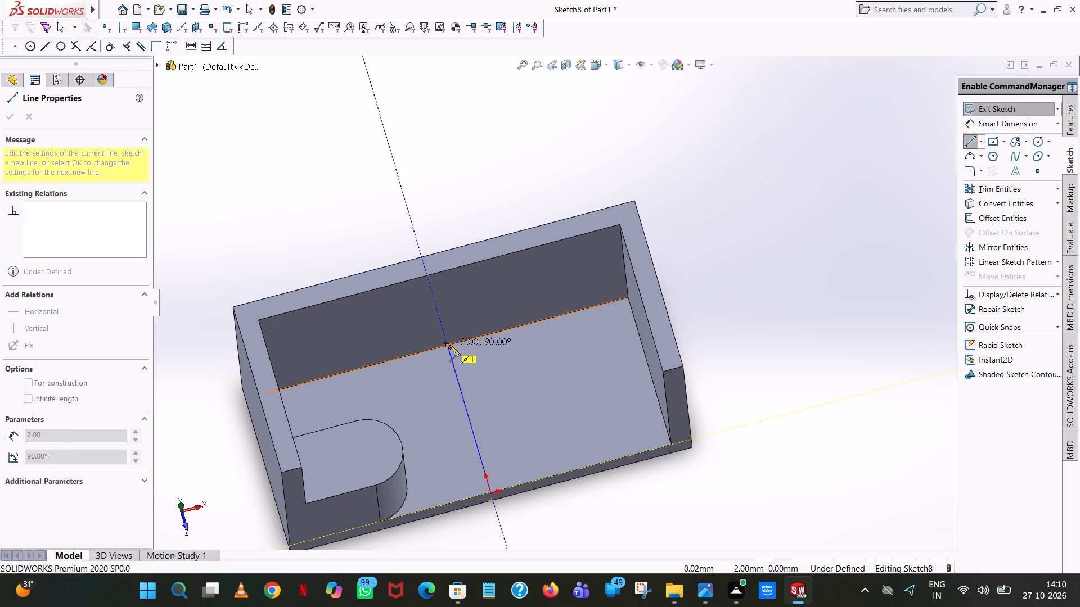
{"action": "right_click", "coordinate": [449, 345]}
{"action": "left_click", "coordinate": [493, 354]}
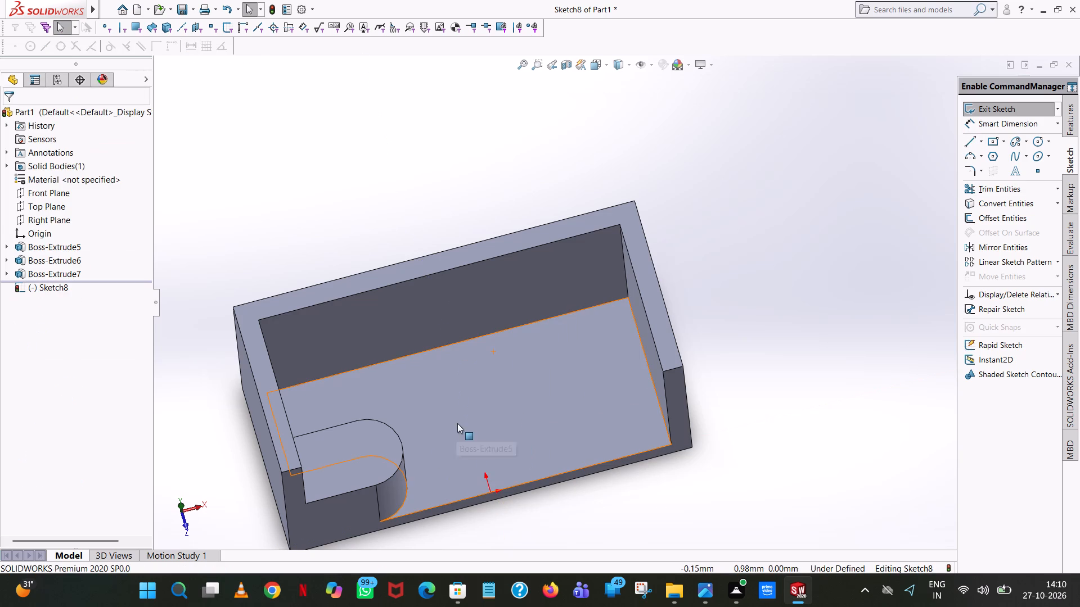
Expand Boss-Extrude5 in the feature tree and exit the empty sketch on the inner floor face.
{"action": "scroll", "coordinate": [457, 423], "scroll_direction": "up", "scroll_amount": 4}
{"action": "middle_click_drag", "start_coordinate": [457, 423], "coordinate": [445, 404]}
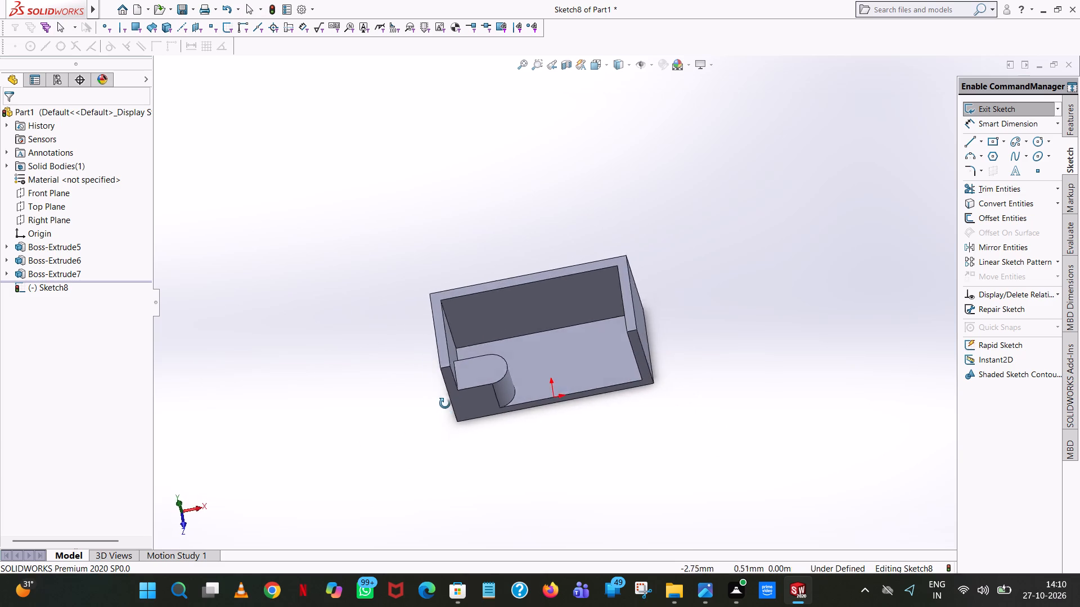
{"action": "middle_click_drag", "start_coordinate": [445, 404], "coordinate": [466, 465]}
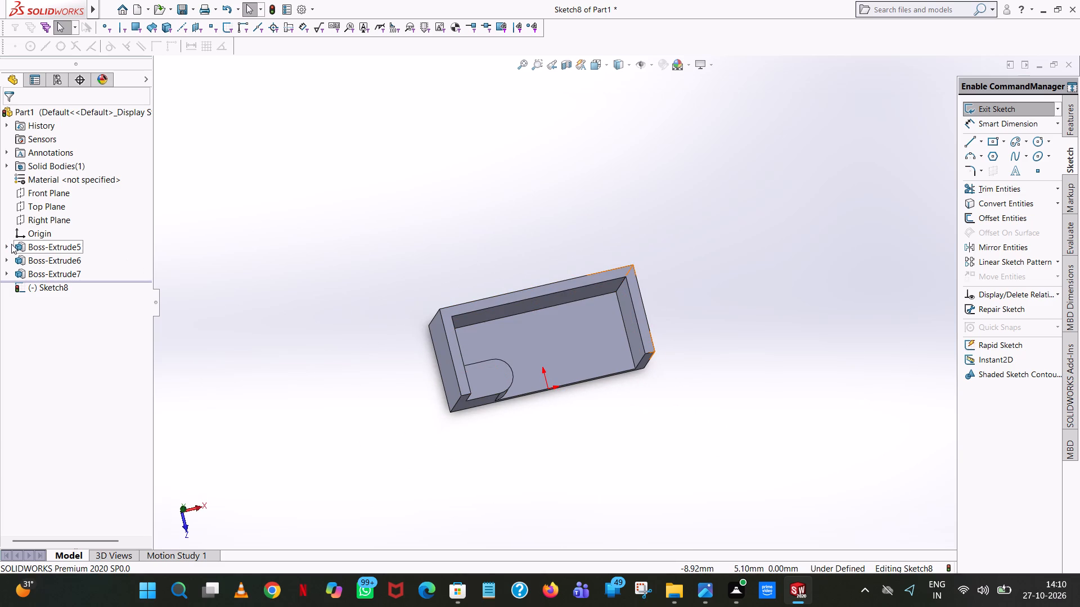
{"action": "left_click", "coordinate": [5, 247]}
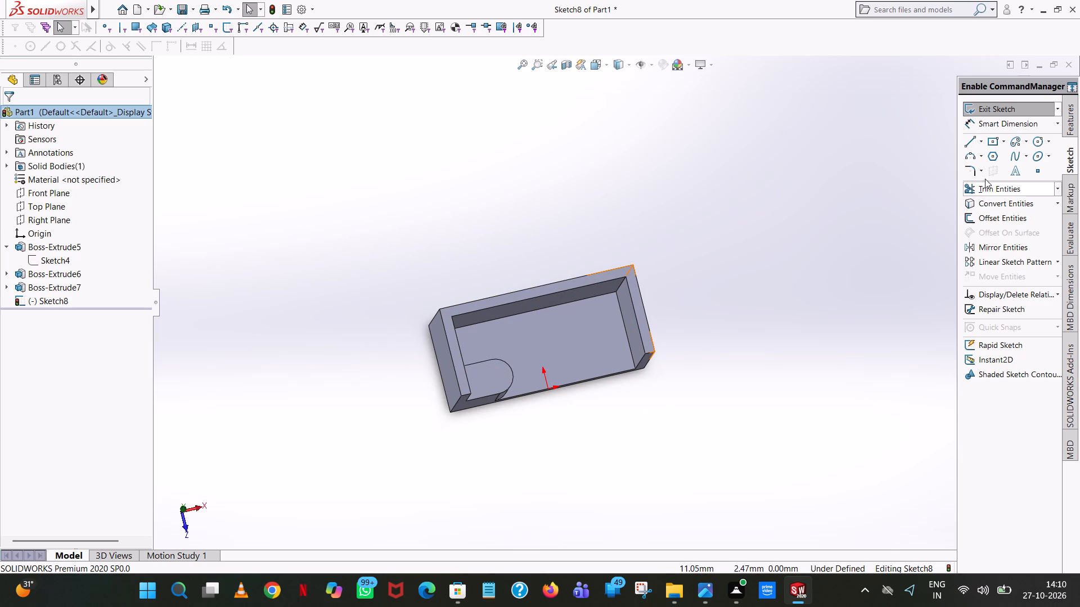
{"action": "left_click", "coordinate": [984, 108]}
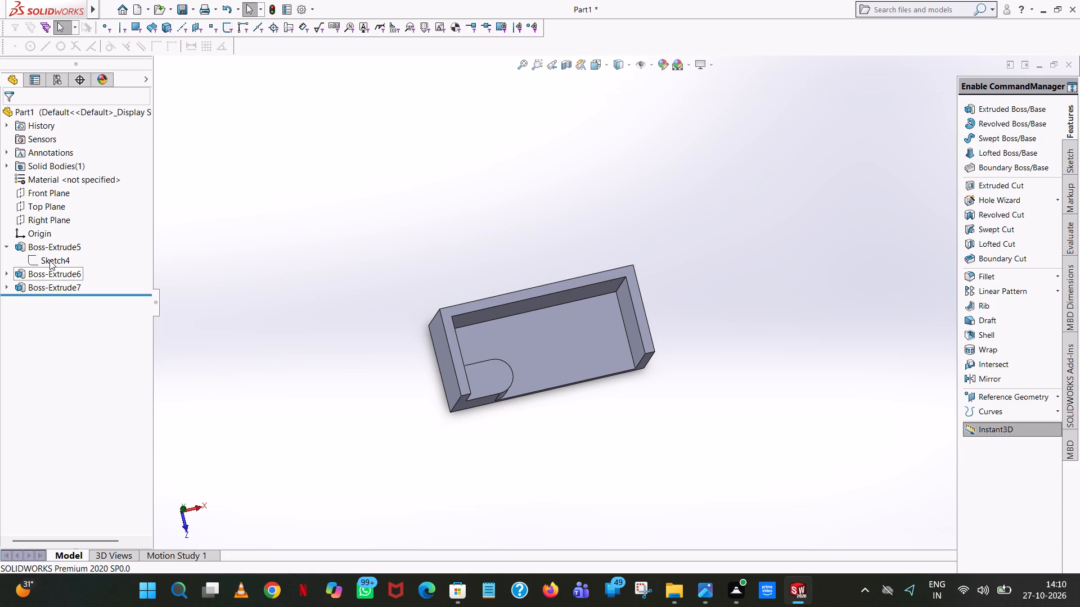
Edit Boss-Extrude5's base sketch, set the rectangle's 2.25 mm depth dimension to 3.185 mm, and exit the sketch.
{"action": "left_click", "coordinate": [49, 260]}
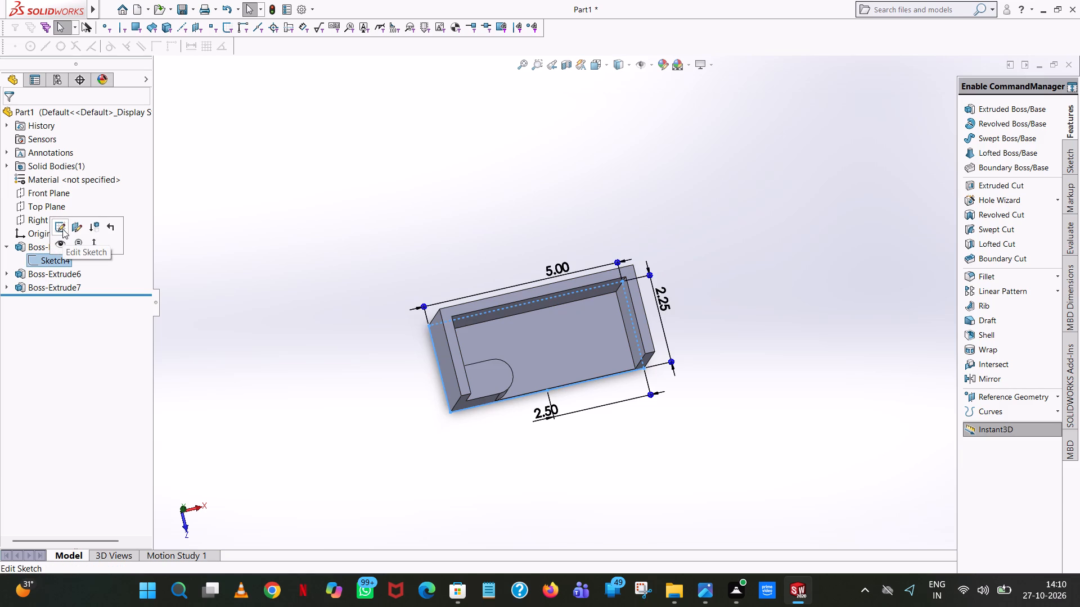
{"action": "left_click", "coordinate": [62, 230]}
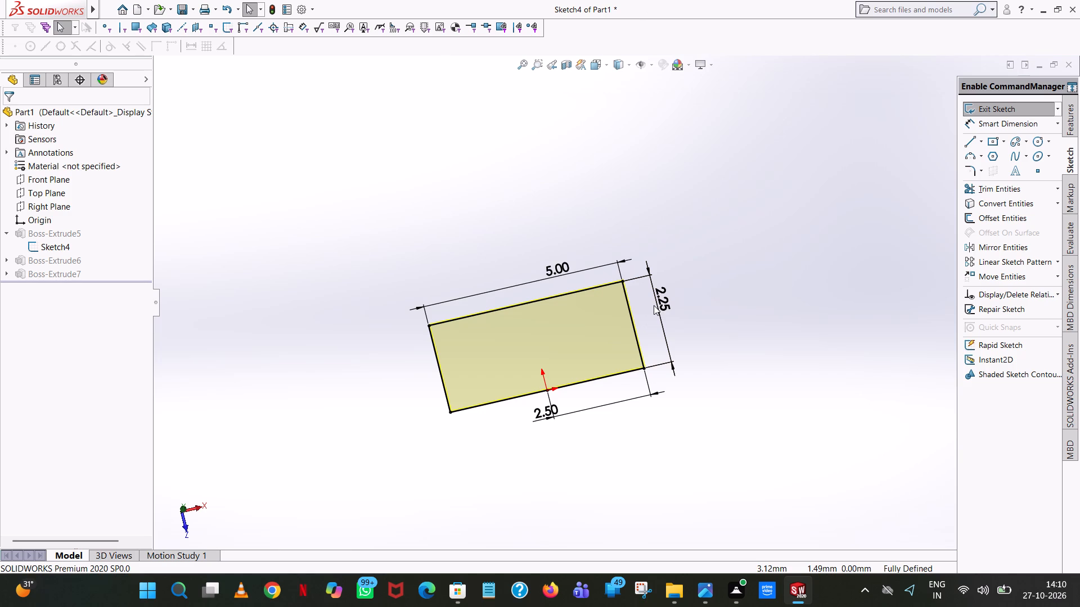
{"action": "left_click", "coordinate": [668, 297]}
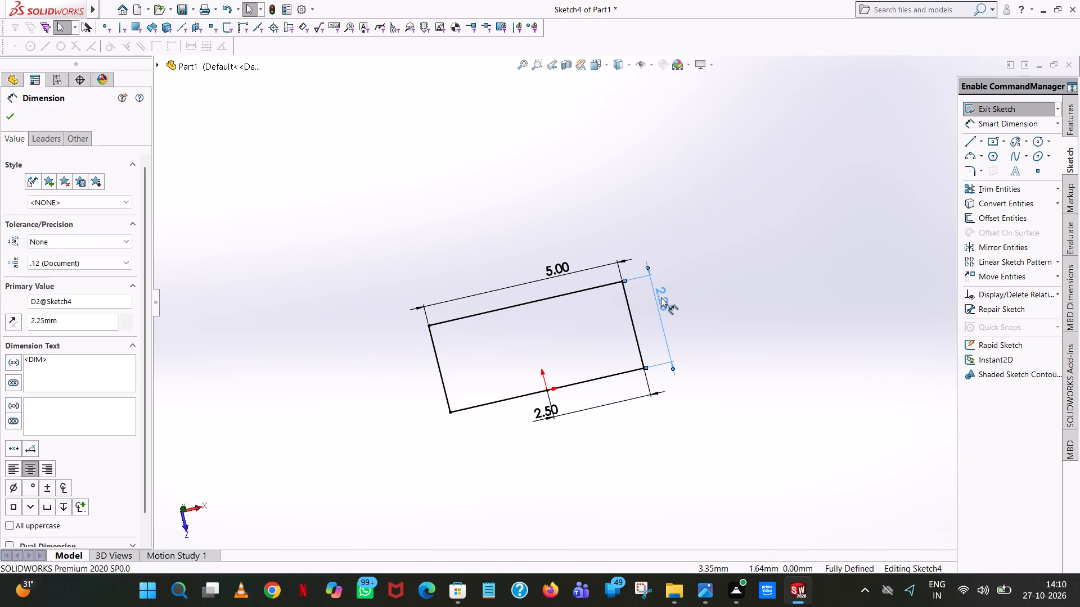
{"action": "left_click", "coordinate": [661, 297]}
{"action": "double_click", "coordinate": [83, 320]}
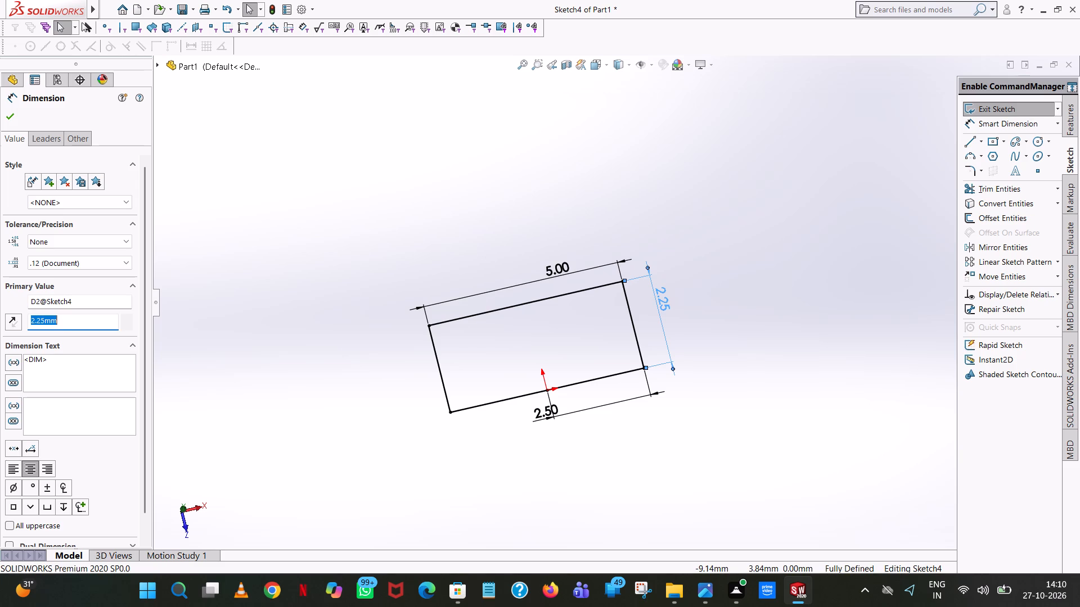
{"action": "type", "text": "3.1"}
{"action": "type", "text": "85"}
{"action": "key", "text": "Return"}
{"action": "scroll", "coordinate": [91, 320], "scroll_direction": "down", "scroll_amount": 1}
{"action": "left_click", "coordinate": [785, 162]}
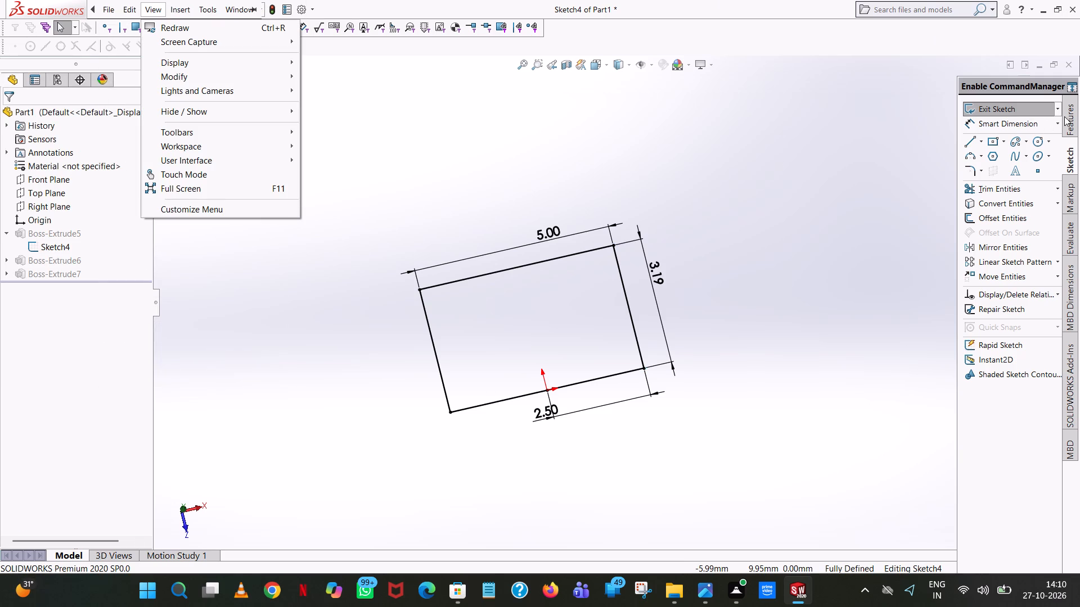
{"action": "left_click", "coordinate": [786, 158]}
{"action": "left_click", "coordinate": [1012, 110]}
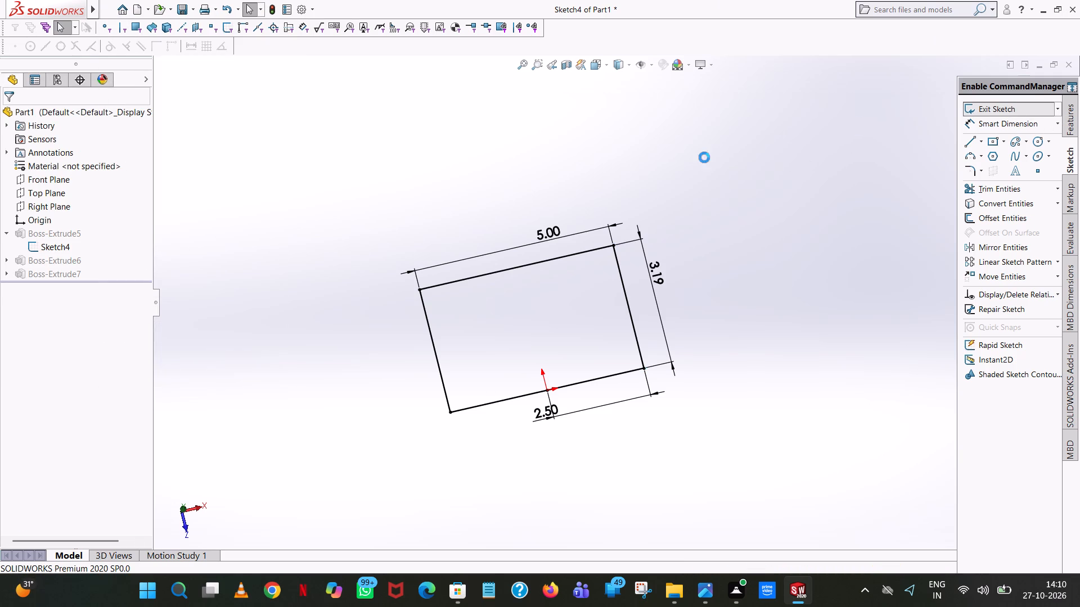
Start an Extruded Cut sketch on the outer face of the end wall beside the round-ended boss.
{"action": "middle_click_drag", "start_coordinate": [722, 318], "coordinate": [719, 245]}
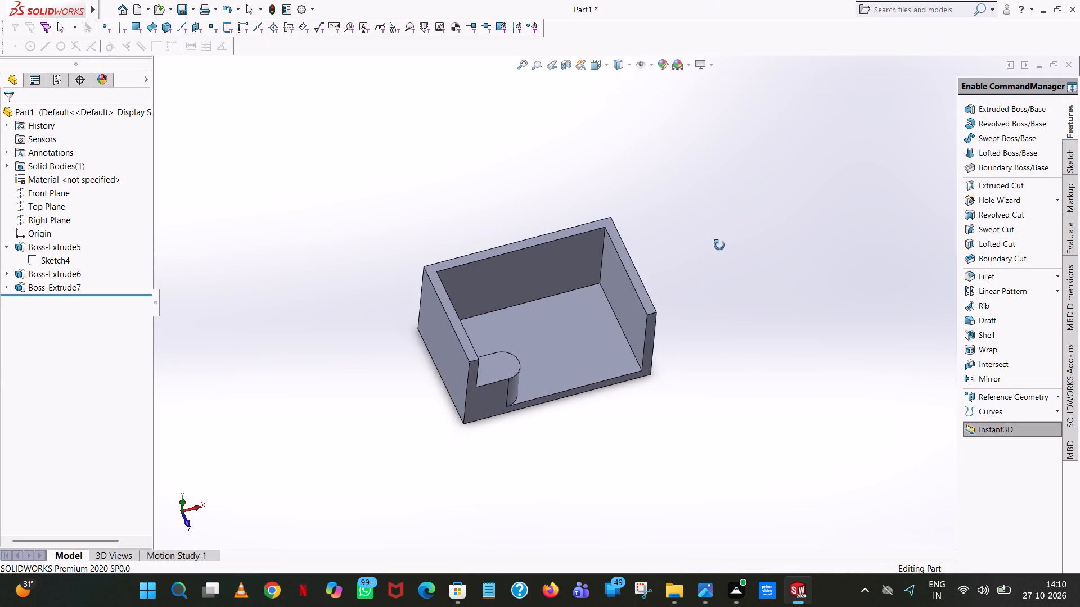
{"action": "middle_click_drag", "start_coordinate": [719, 245], "coordinate": [718, 326]}
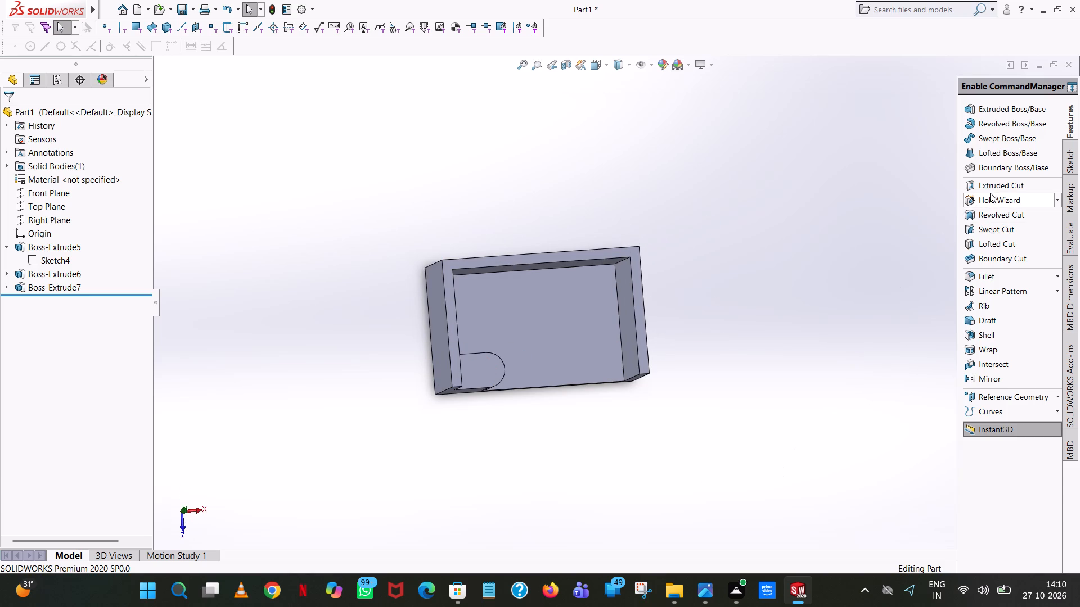
{"action": "left_click", "coordinate": [991, 190]}
{"action": "middle_click_drag", "start_coordinate": [724, 445], "coordinate": [849, 411]}
{"action": "scroll", "coordinate": [728, 432], "scroll_direction": "up", "scroll_amount": 1}
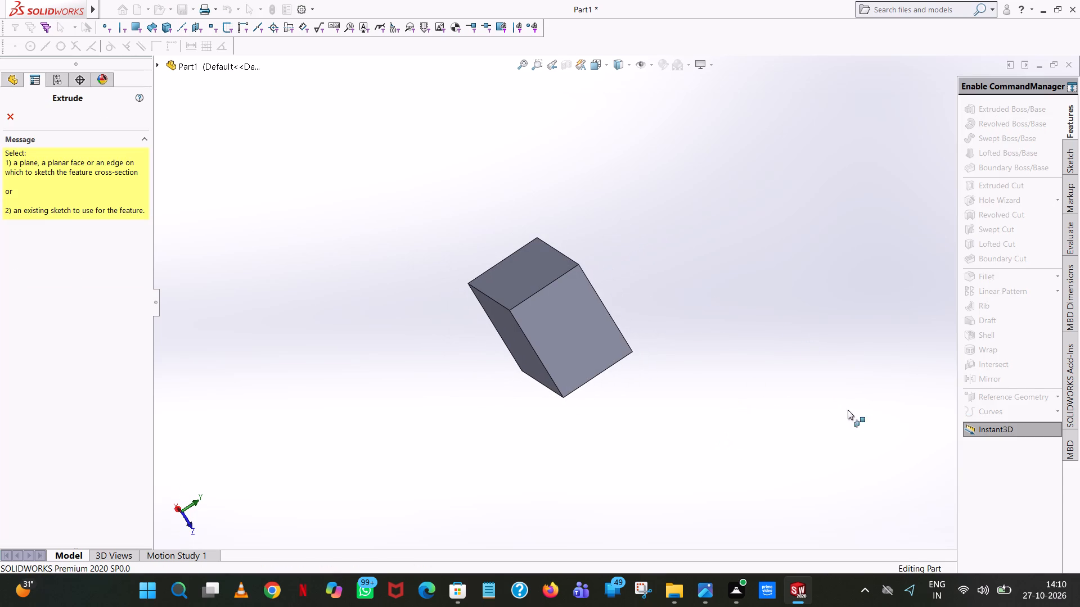
{"action": "left_click", "coordinate": [585, 319]}
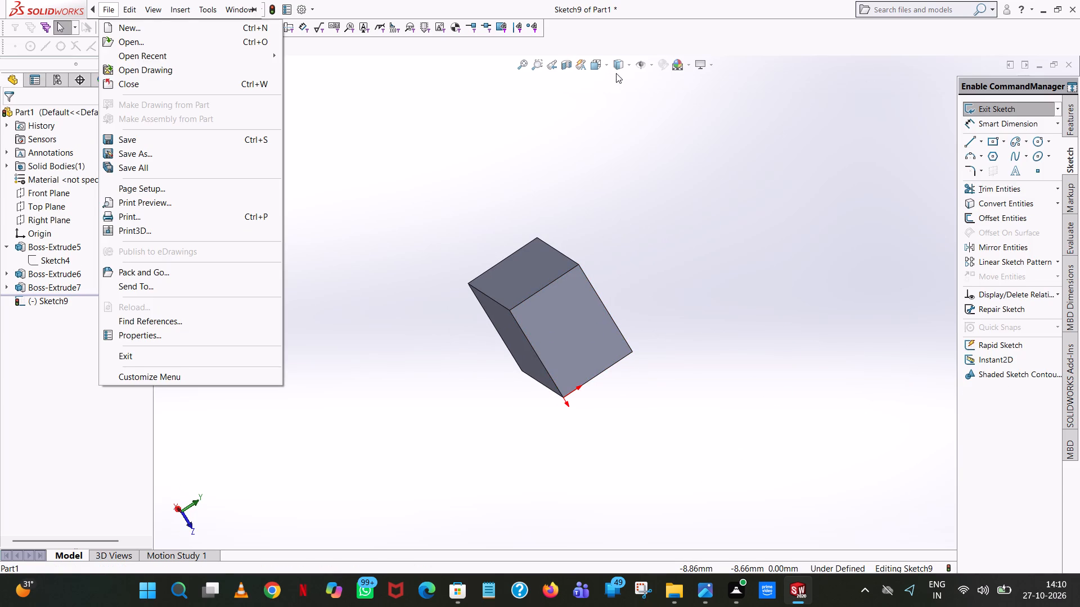
{"action": "left_click", "coordinate": [607, 66]}
{"action": "left_click", "coordinate": [658, 126]}
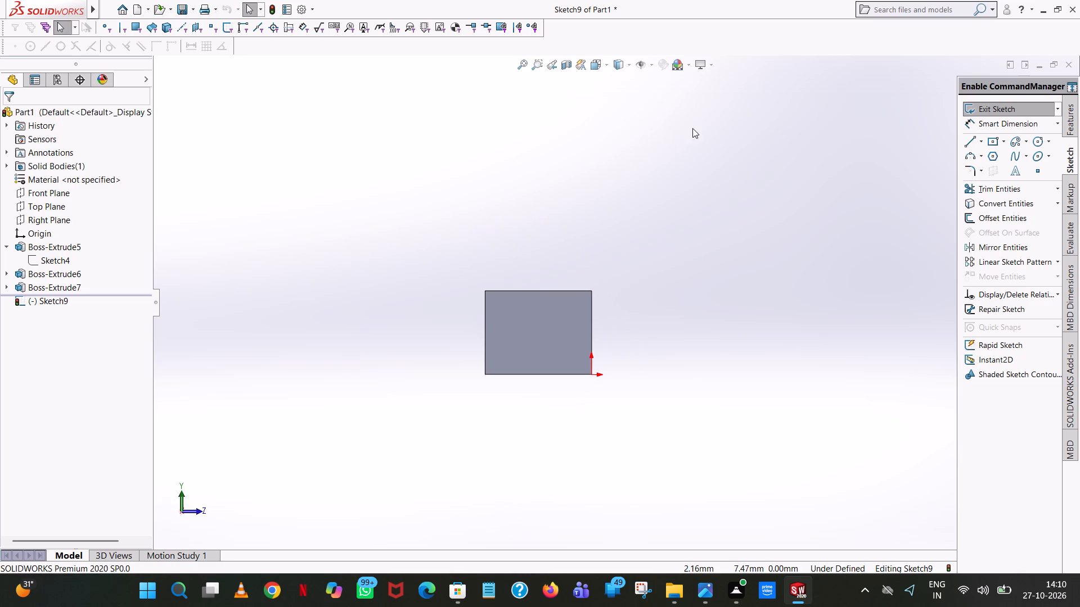
Sketch a horizontal line about 2.62 mm long along the face's upper edge, starting from its front upper corner.
{"action": "left_click", "coordinate": [970, 140]}
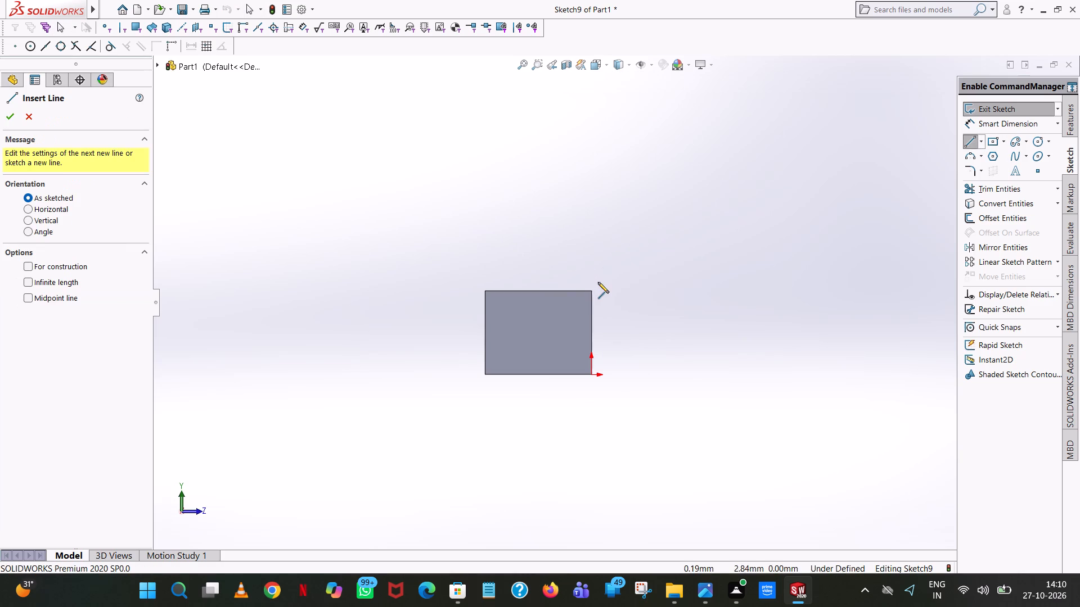
{"action": "left_click", "coordinate": [592, 292]}
{"action": "left_click", "coordinate": [504, 290]}
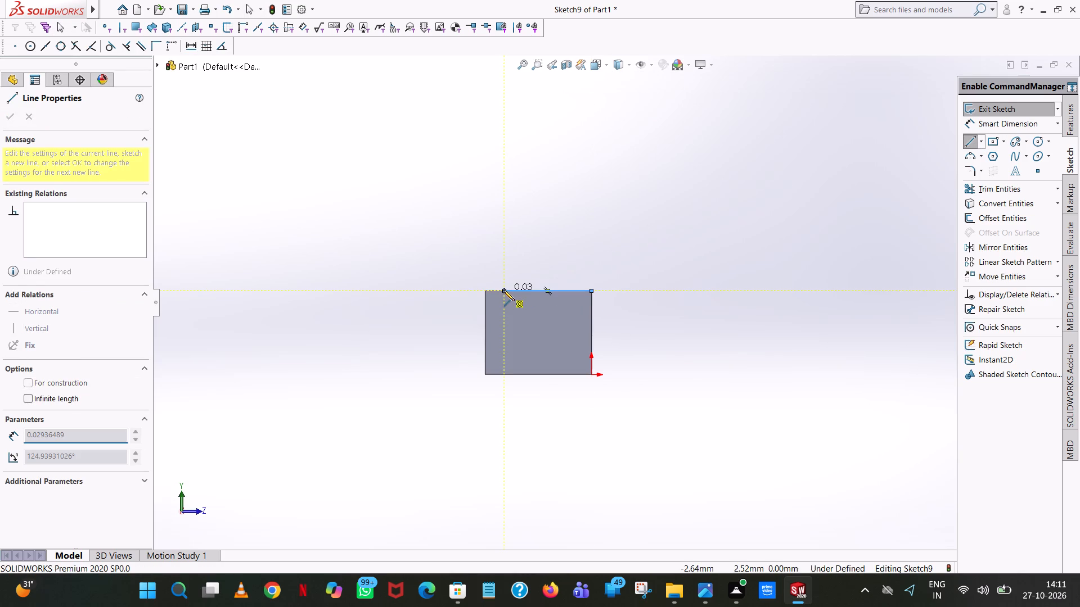
{"action": "type", "text": "2.9"}
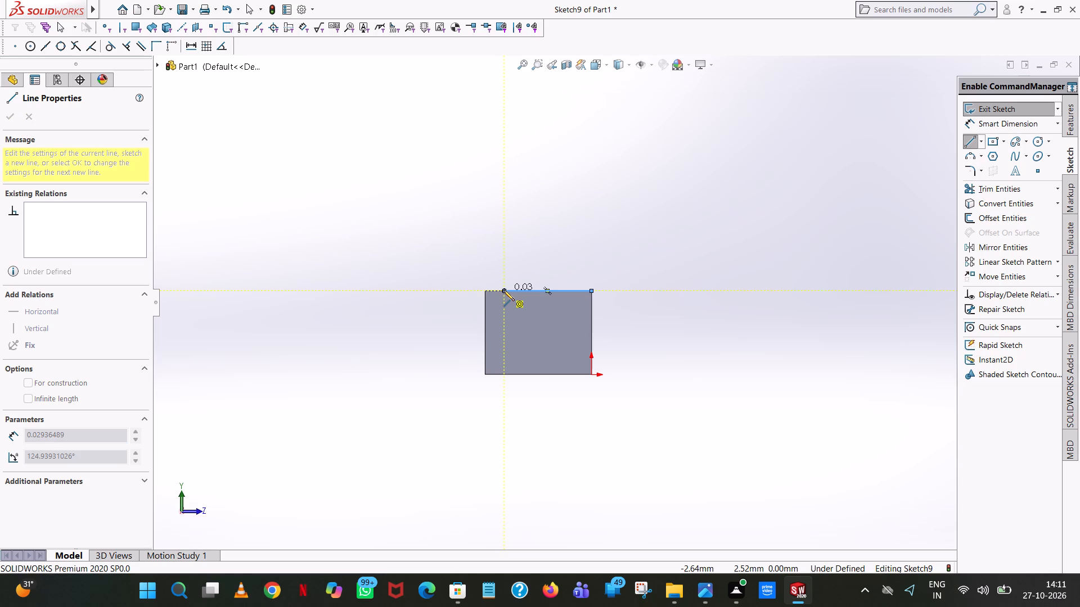
{"action": "type", "text": "35"}
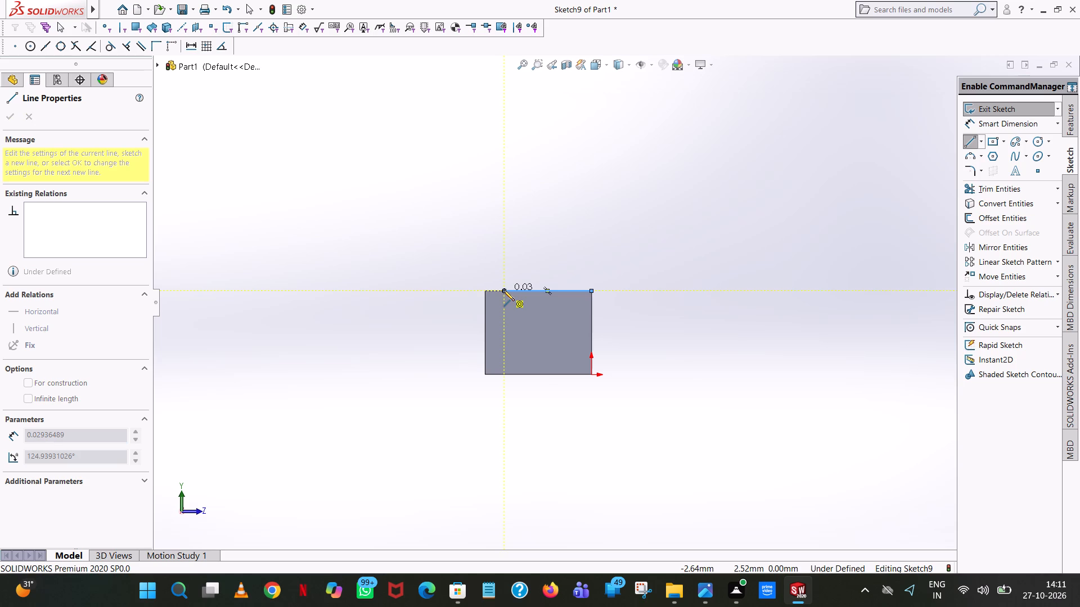
{"action": "right_click", "coordinate": [503, 290]}
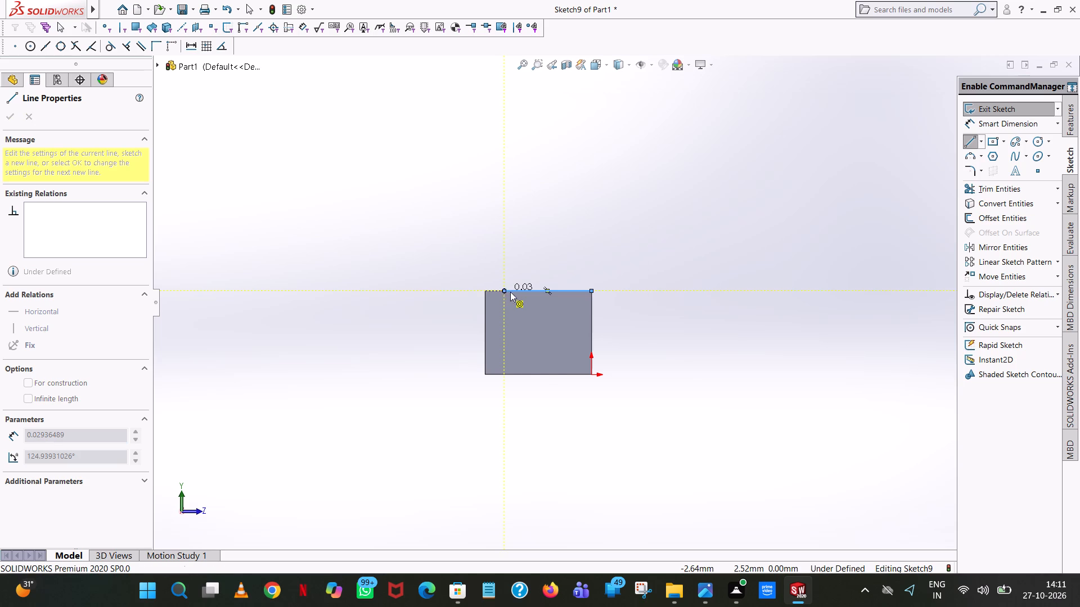
{"action": "left_click", "coordinate": [519, 300]}
Set the length of the horizontal line on the upper edge to 2.935 mm.
{"action": "left_click", "coordinate": [530, 293]}
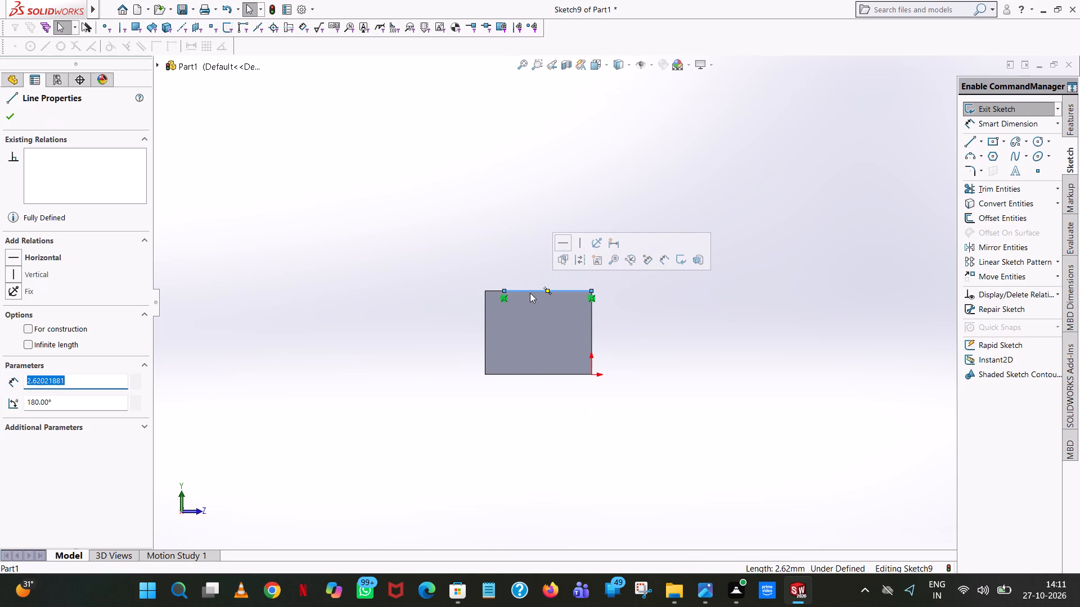
{"action": "type", "text": "2."}
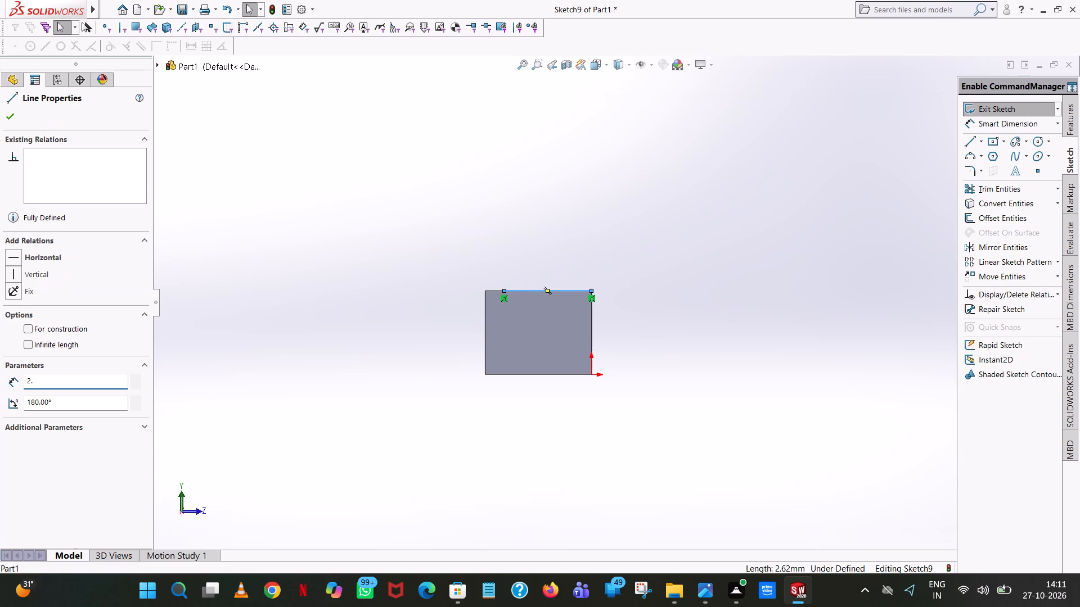
{"action": "type", "text": "935"}
{"action": "key", "text": "Return"}
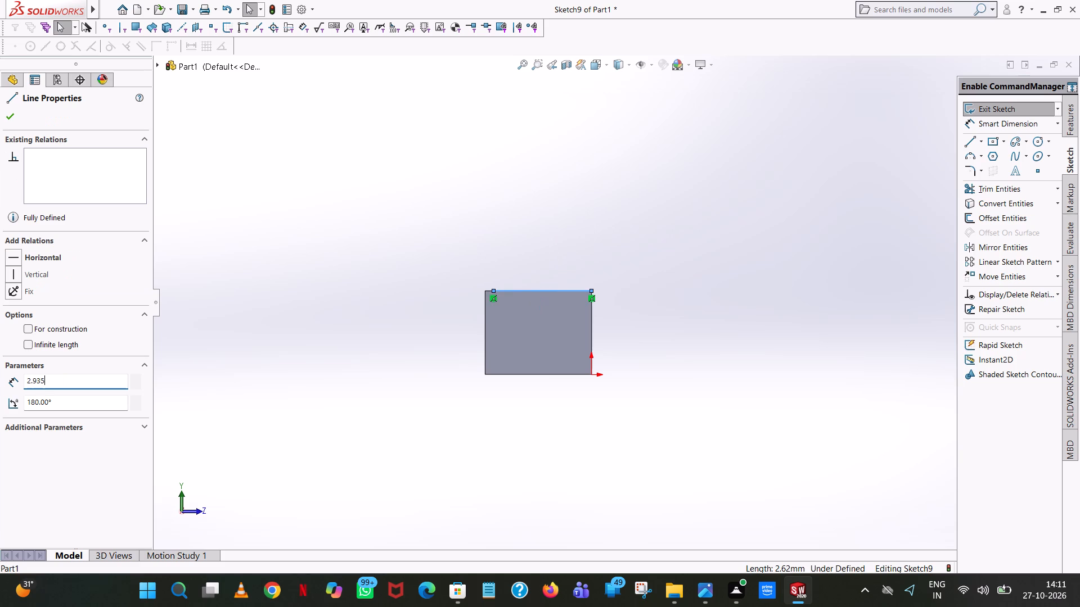
{"action": "right_click", "coordinate": [529, 293]}
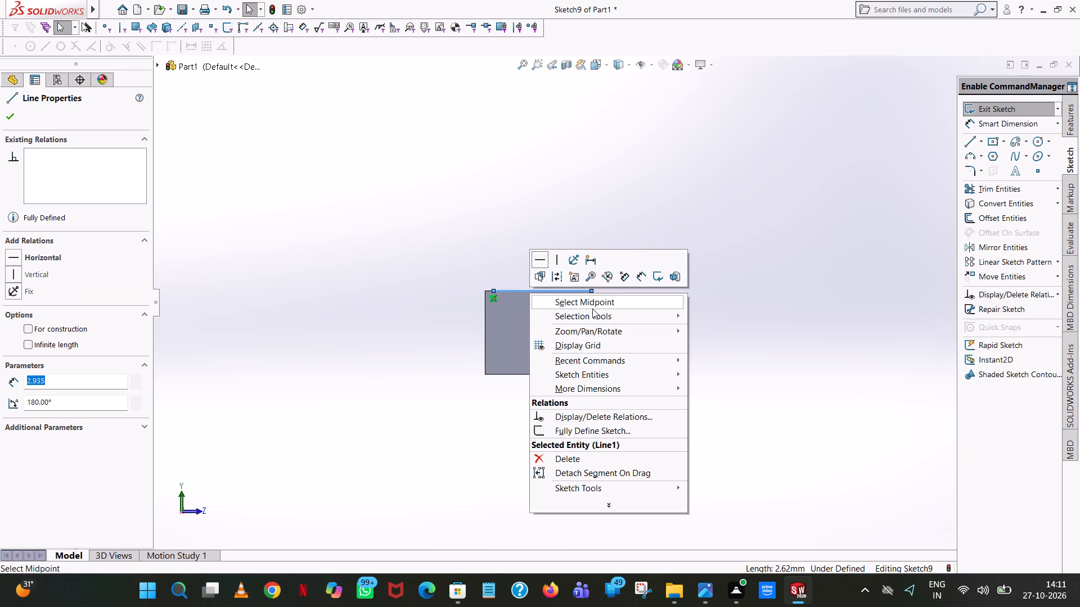
{"action": "left_click", "coordinate": [636, 198]}
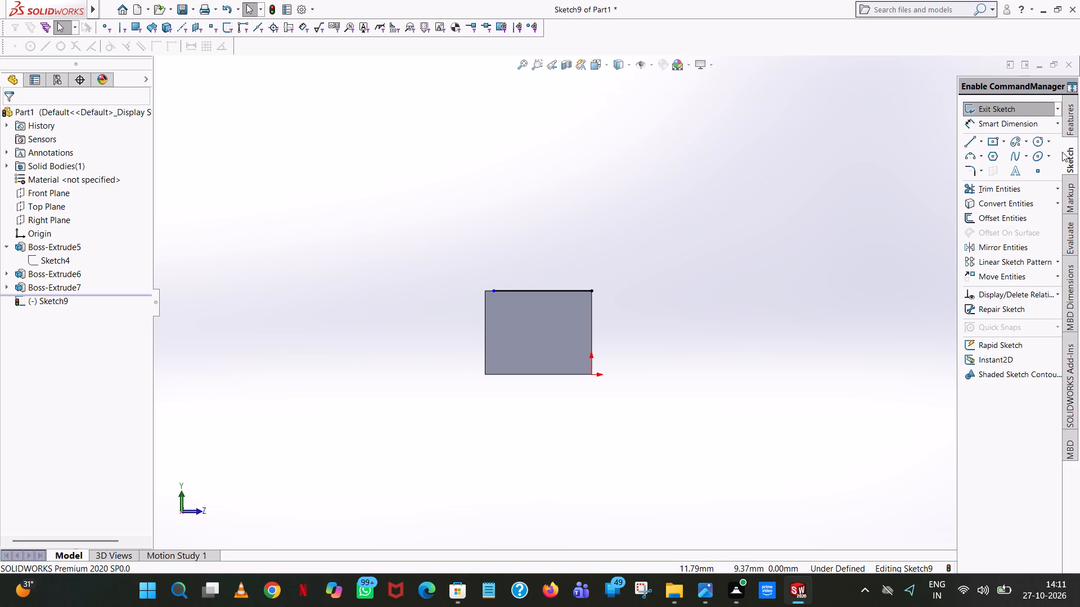
Sketch a vertical line about 0.77 mm long up the face's front edge, starting from the sketch origin corner.
{"action": "left_click", "coordinate": [971, 141]}
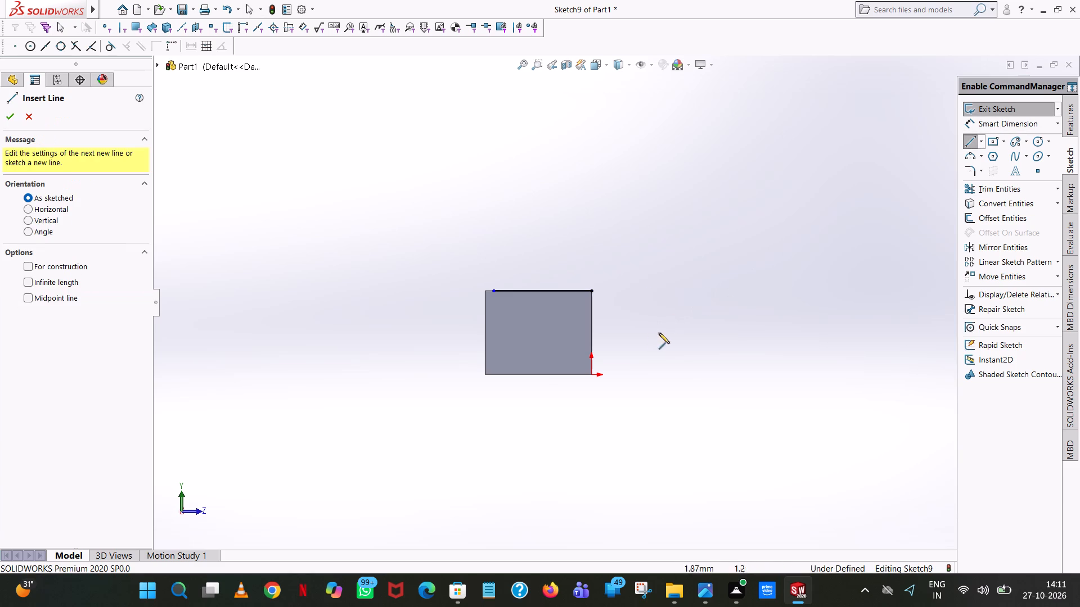
{"action": "scroll", "coordinate": [589, 384], "scroll_direction": "down", "scroll_amount": 6}
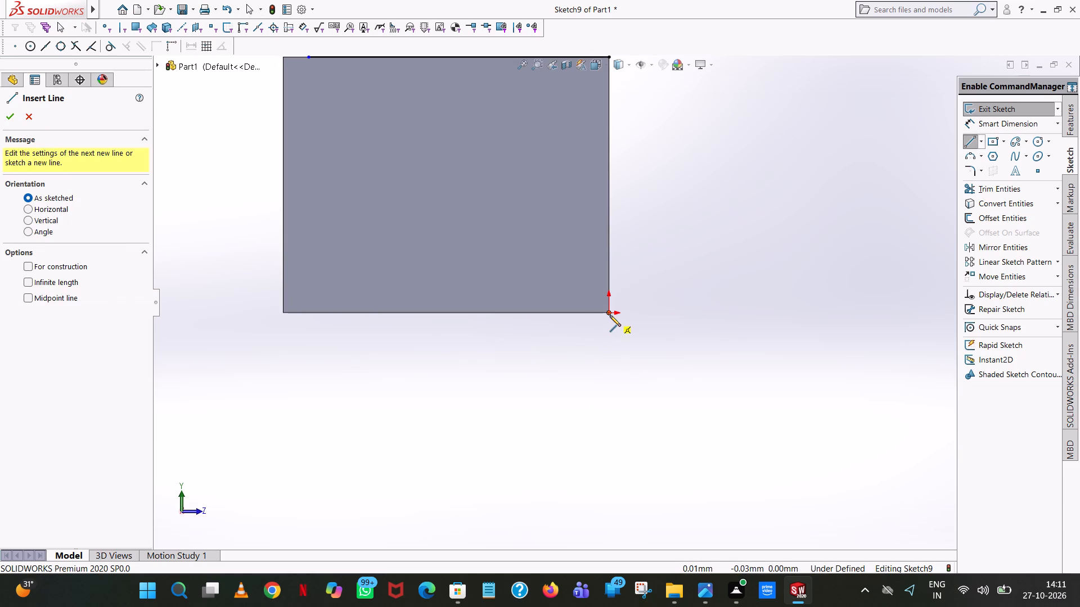
{"action": "left_click", "coordinate": [610, 314]}
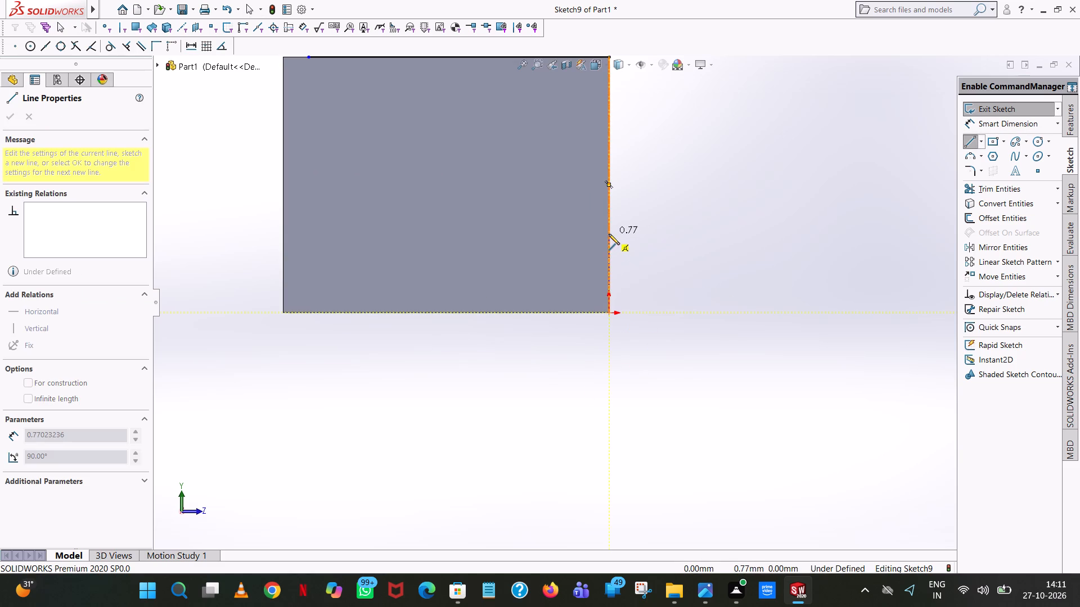
{"action": "left_click", "coordinate": [609, 234]}
{"action": "type", "text": "10"}
{"action": "key", "text": "BackSpace"}
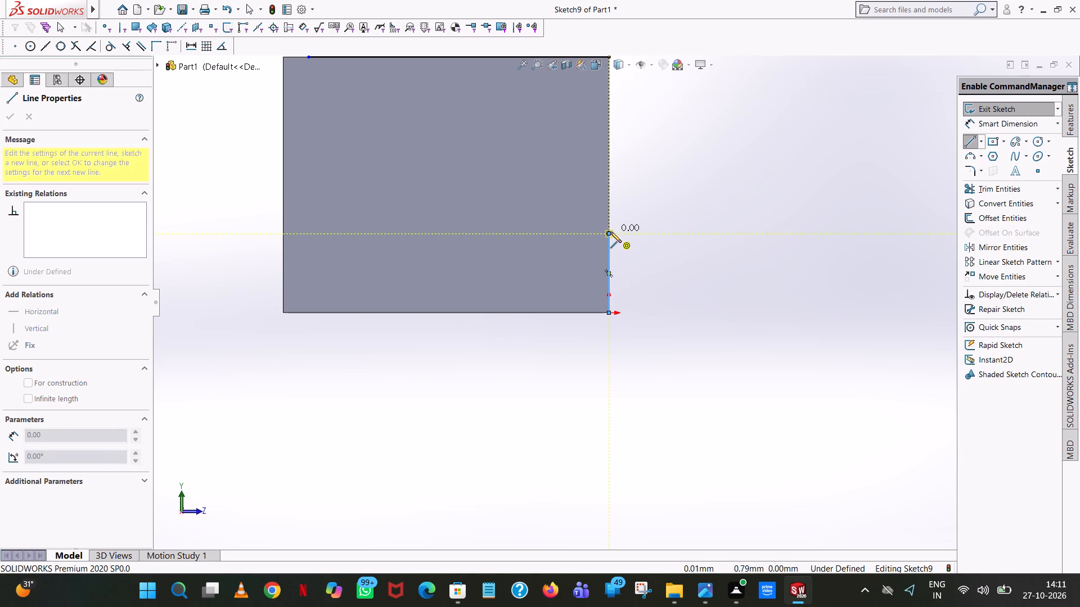
{"action": "type", "text": ".12"}
{"action": "key", "text": "5"}
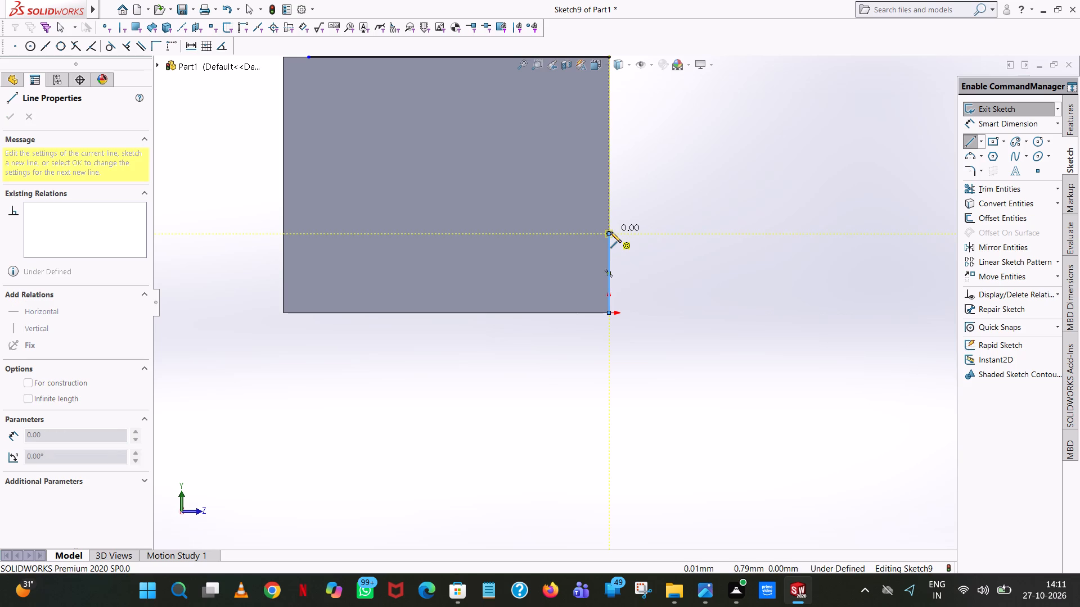
{"action": "right_click", "coordinate": [609, 230]}
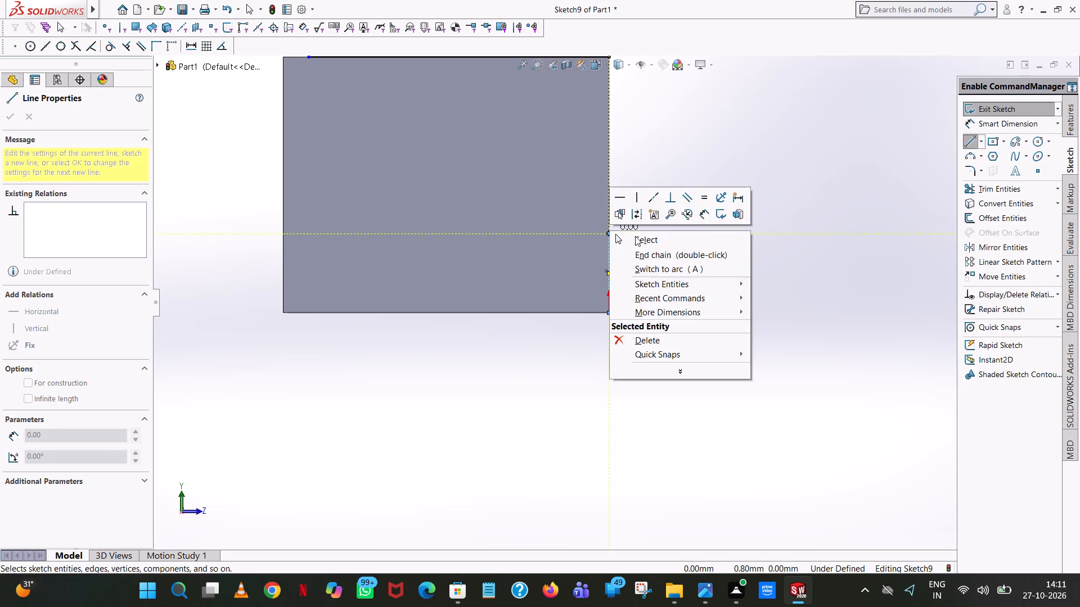
{"action": "left_click", "coordinate": [644, 237]}
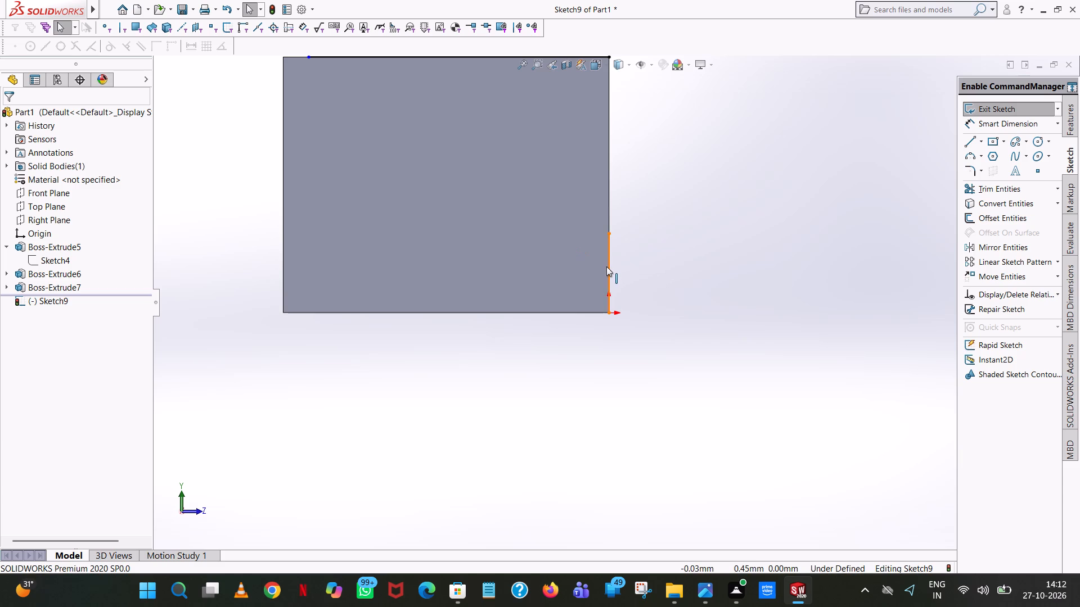
Set the length of the vertical line on the front edge to 1.125 mm.
{"action": "left_click", "coordinate": [613, 260]}
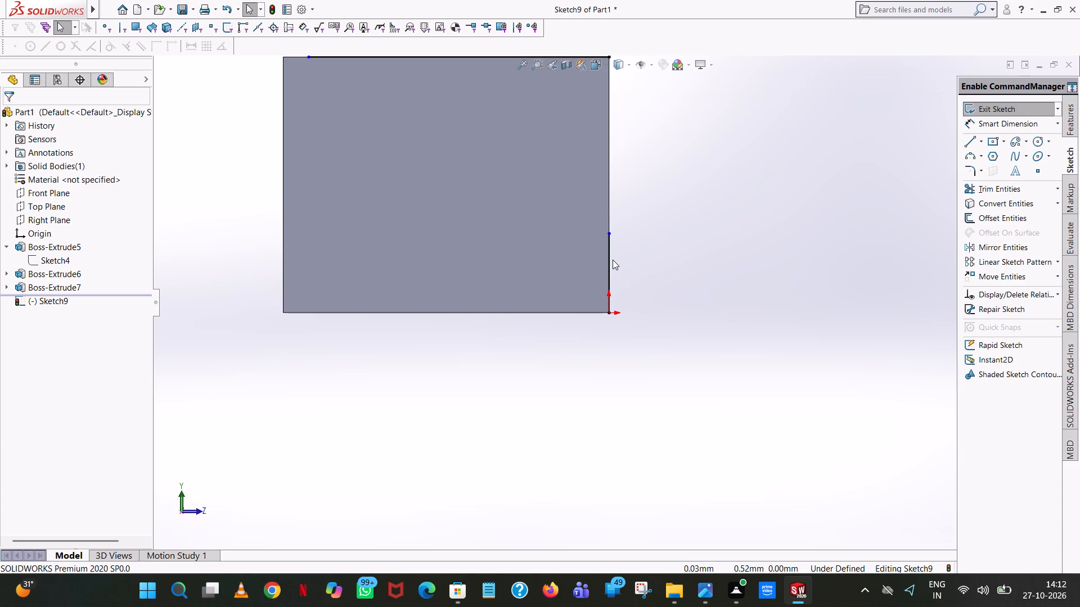
{"action": "left_click", "coordinate": [608, 257]}
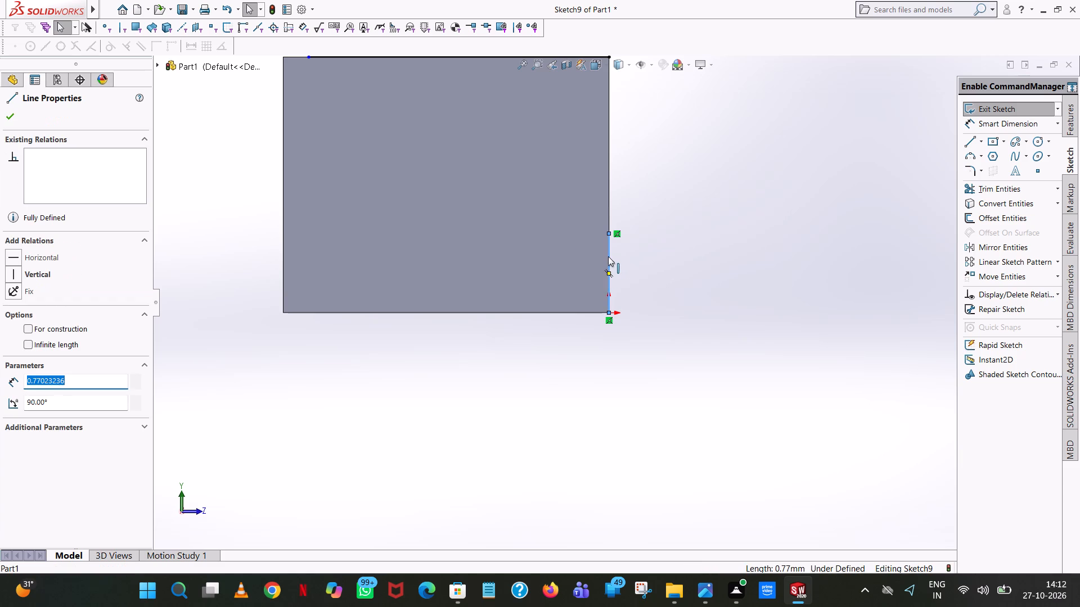
{"action": "key", "text": "1"}
{"action": "type", "text": ".125"}
{"action": "key", "text": "Return"}
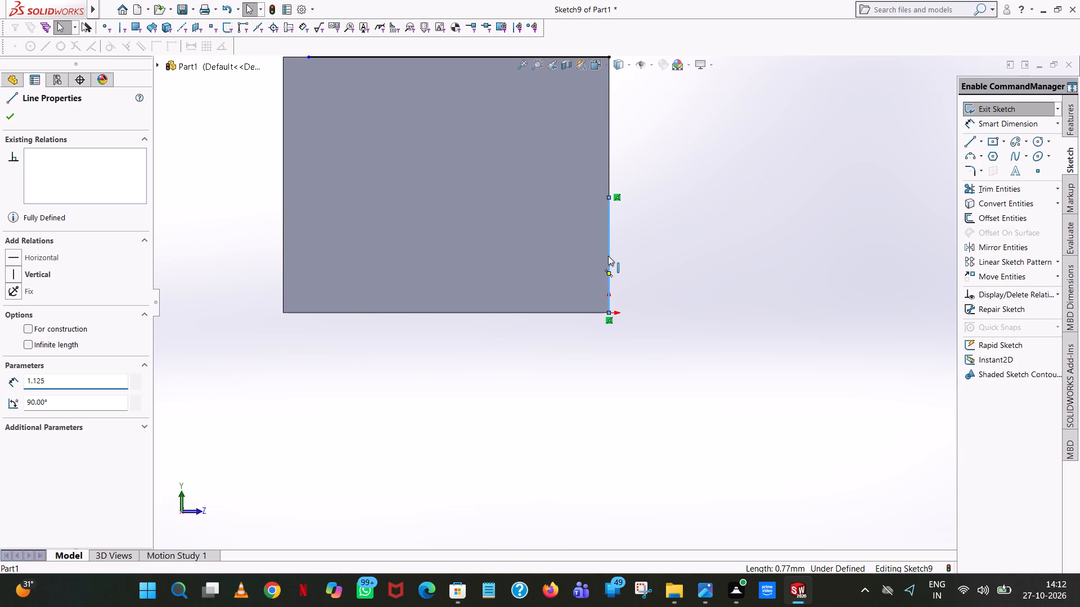
{"action": "left_click_drag", "start_coordinate": [607, 257], "coordinate": [663, 284]}
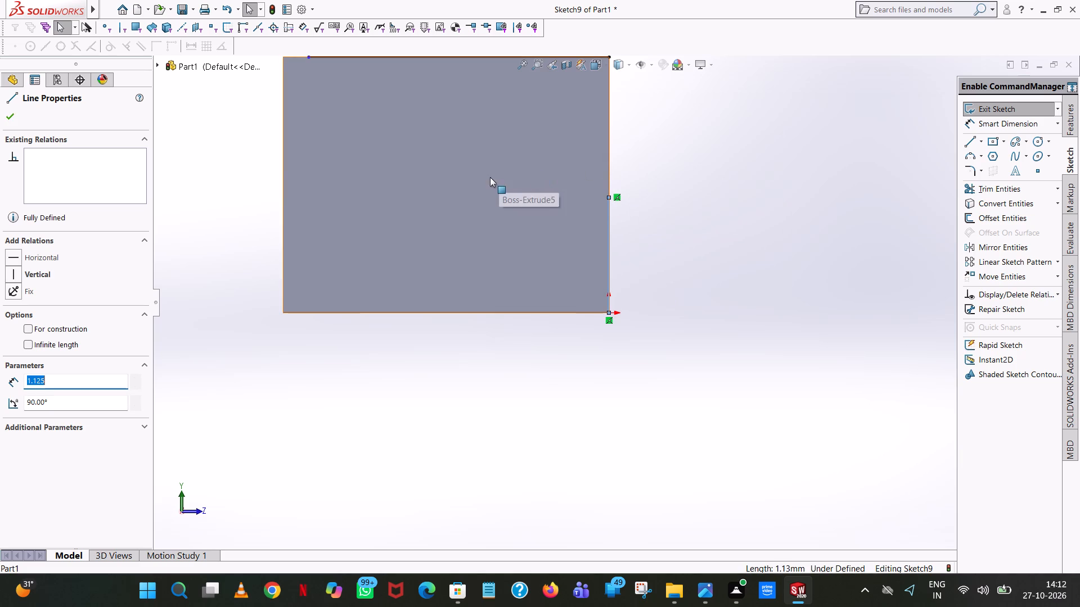
{"action": "left_click", "coordinate": [655, 164]}
{"action": "scroll", "coordinate": [618, 165], "scroll_direction": "up", "scroll_amount": 3}
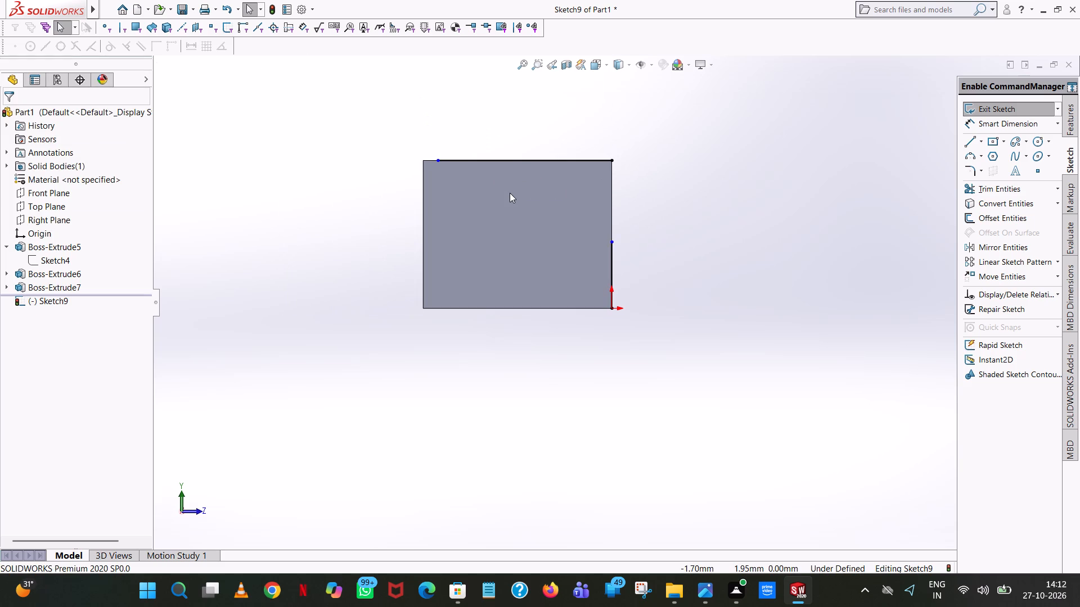
Sketch a horizontal line inward from the top end of the front-edge vertical line and set its length to 0.875 mm.
{"action": "scroll", "coordinate": [510, 193], "scroll_direction": "down", "scroll_amount": 2}
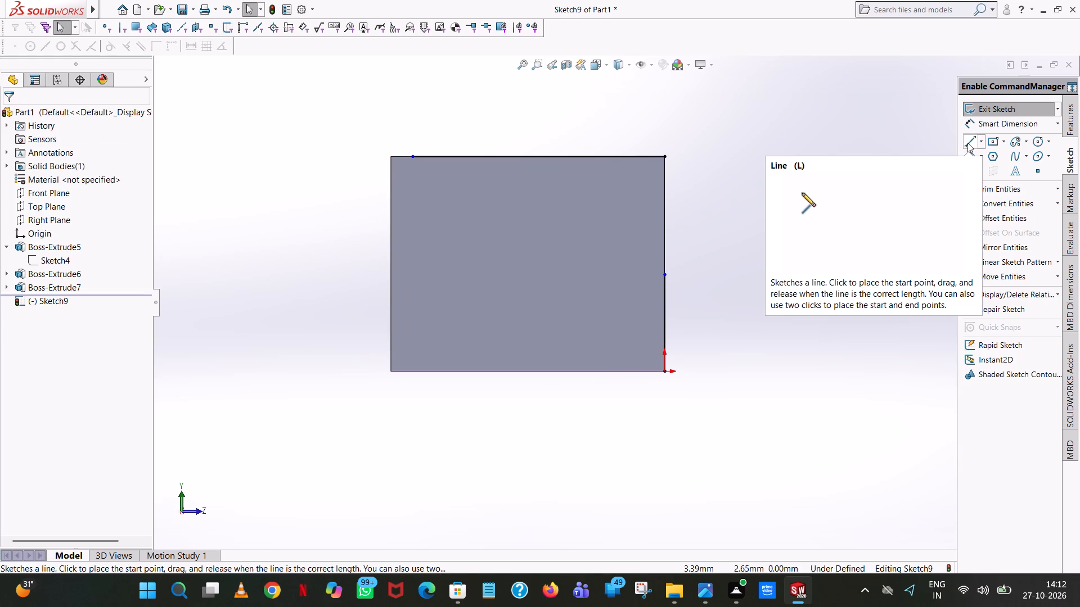
{"action": "left_click", "coordinate": [967, 143]}
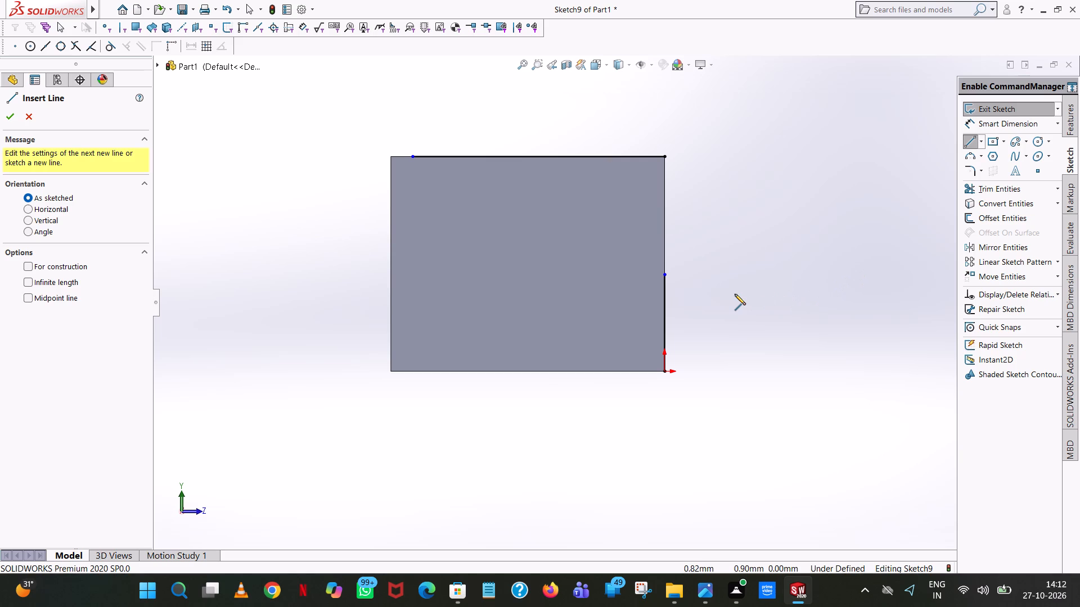
{"action": "left_click", "coordinate": [664, 275]}
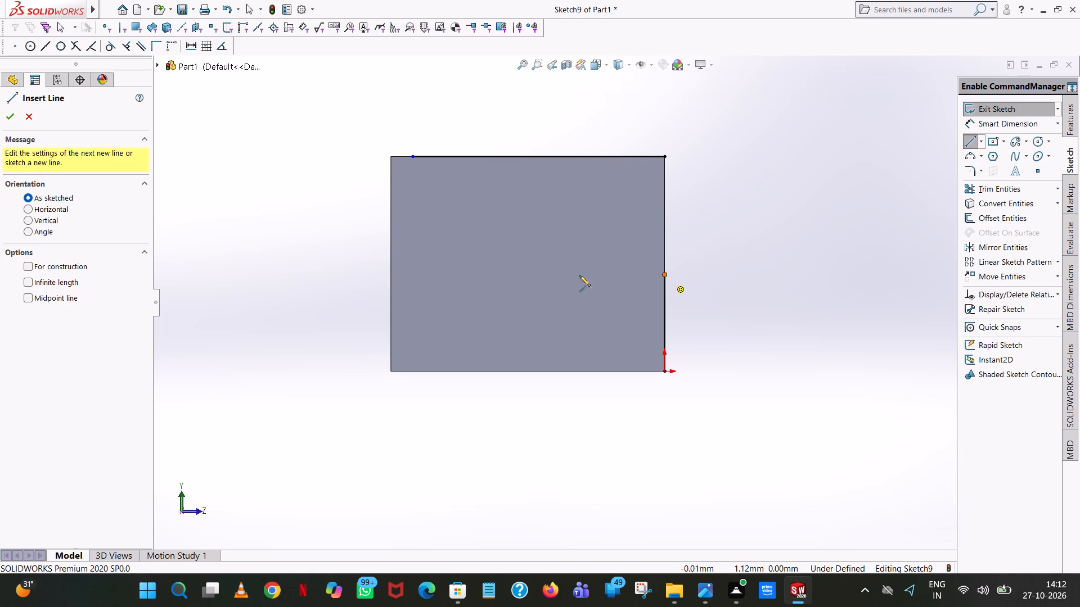
{"action": "left_click", "coordinate": [567, 275]}
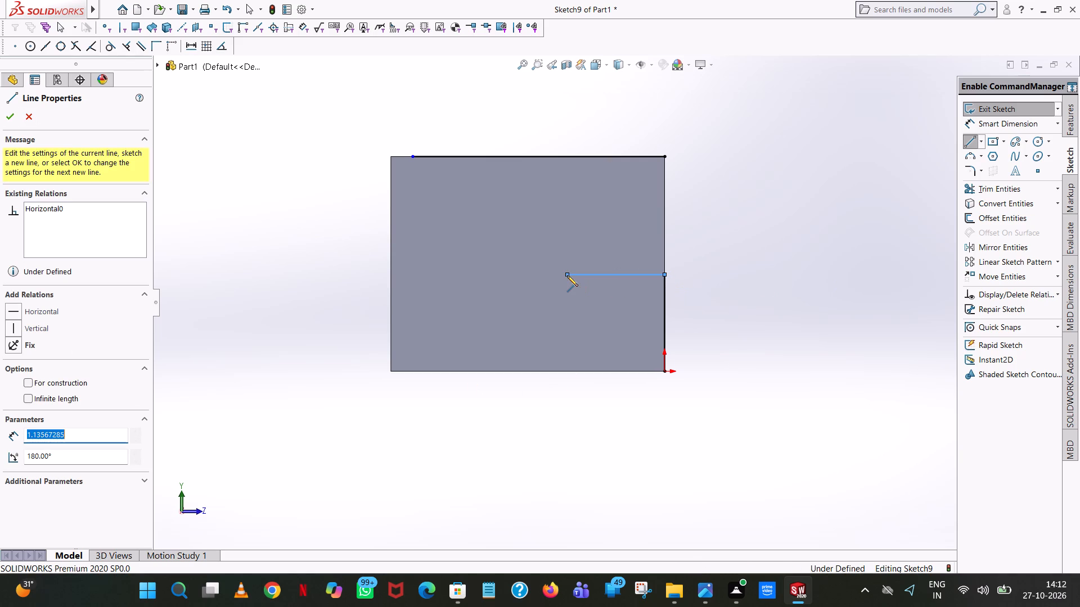
{"action": "type", "text": "0."}
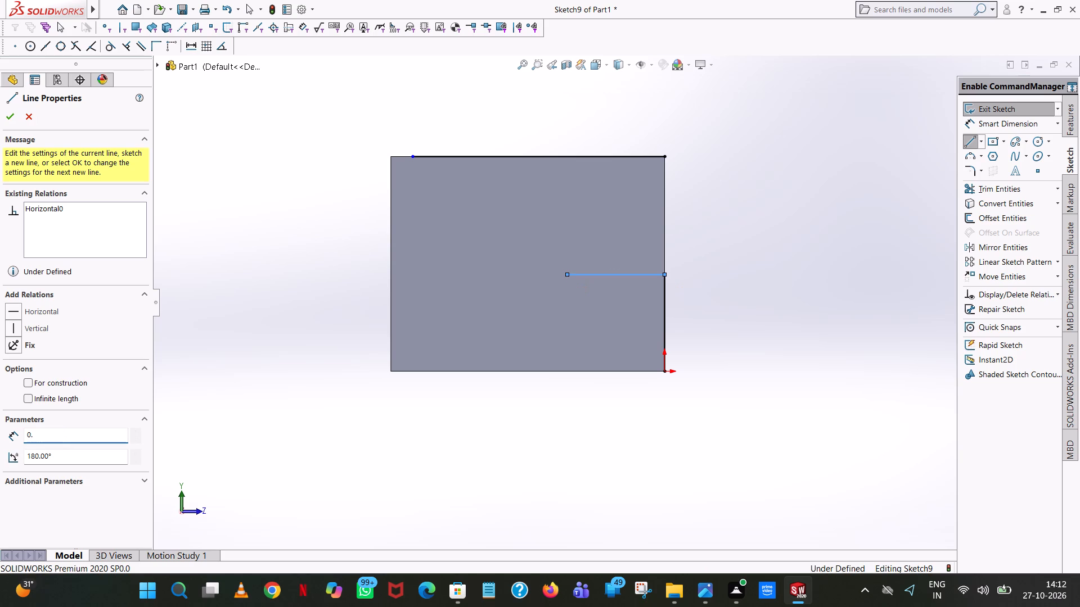
{"action": "type", "text": "875"}
{"action": "key", "text": "Return"}
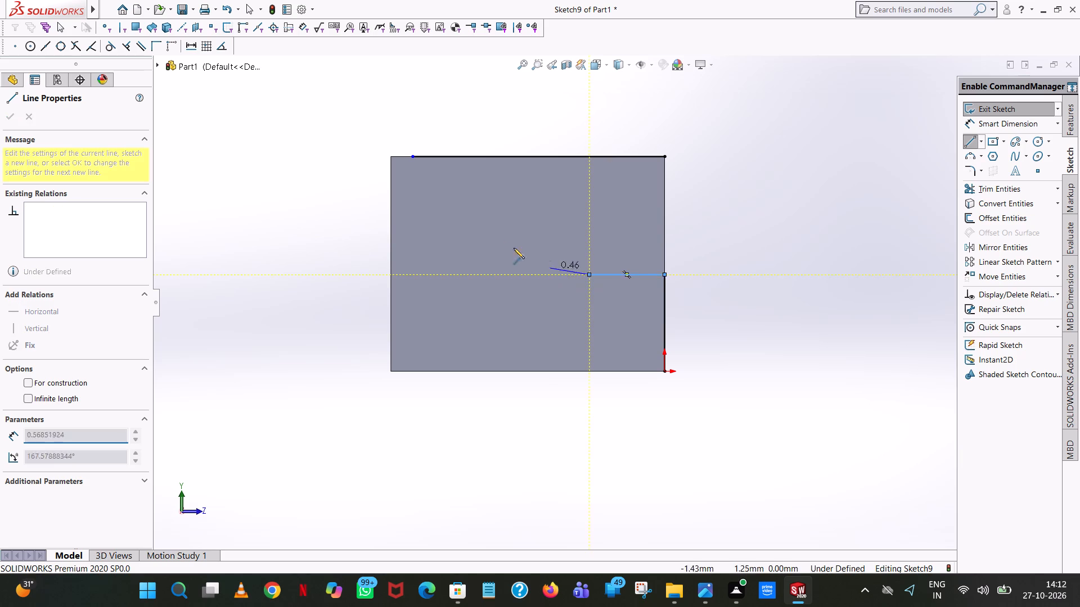
Sketch a diagonal line from the inner end of the 0.875 mm line to the back end of the upper-edge line.
{"action": "left_click", "coordinate": [411, 155]}
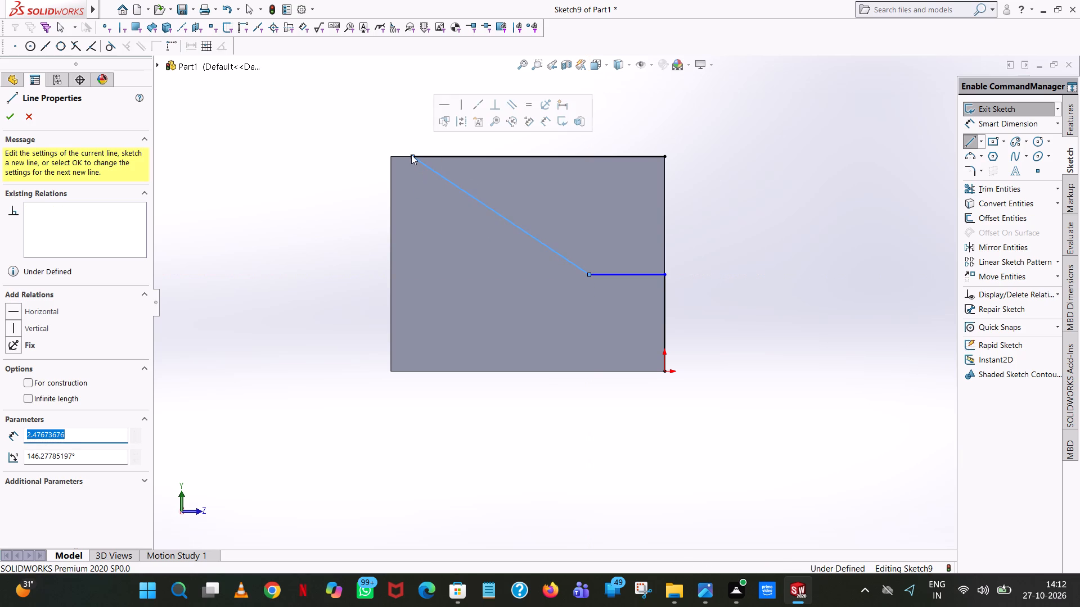
{"action": "right_click", "coordinate": [411, 155]}
{"action": "left_click", "coordinate": [499, 169]}
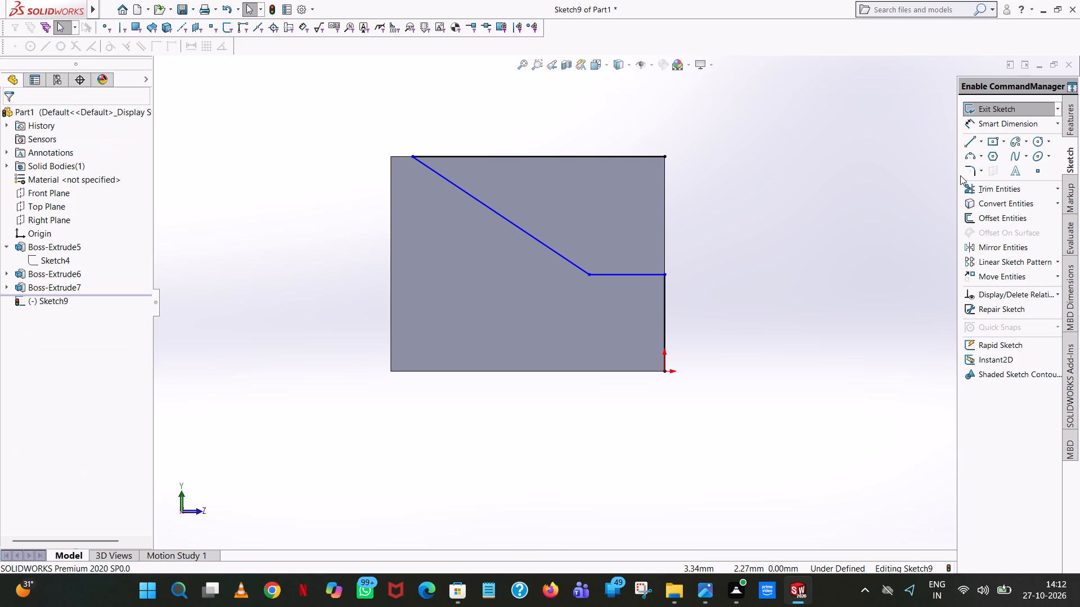
Sketch a vertical line from the face's front upper corner down to the outer end of the 0.875 mm line.
{"action": "left_click", "coordinate": [973, 139]}
{"action": "left_click", "coordinate": [664, 158]}
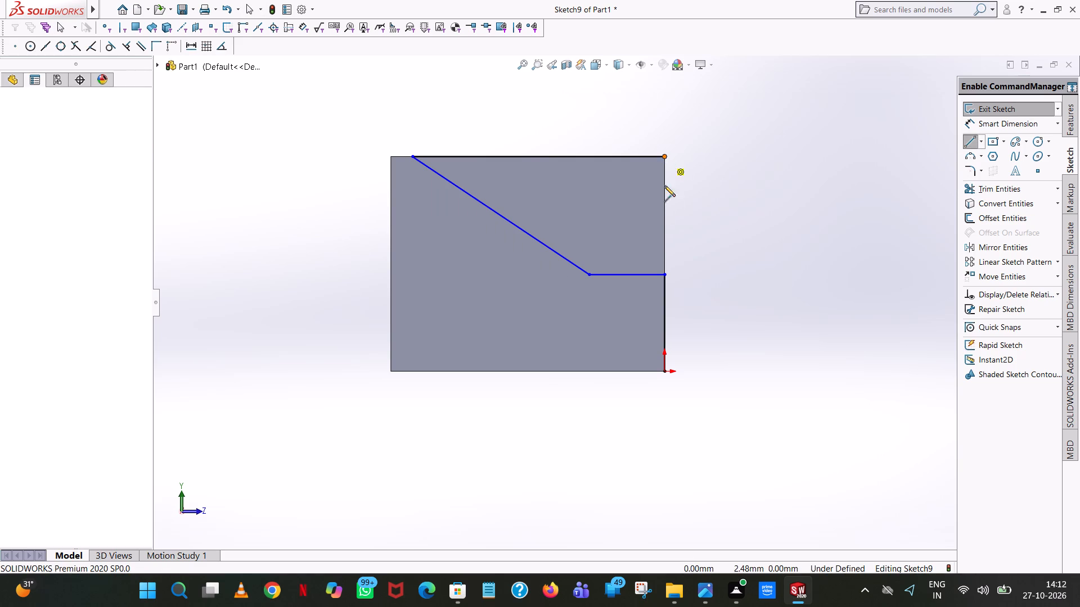
{"action": "left_click", "coordinate": [664, 273]}
{"action": "right_click", "coordinate": [664, 273]}
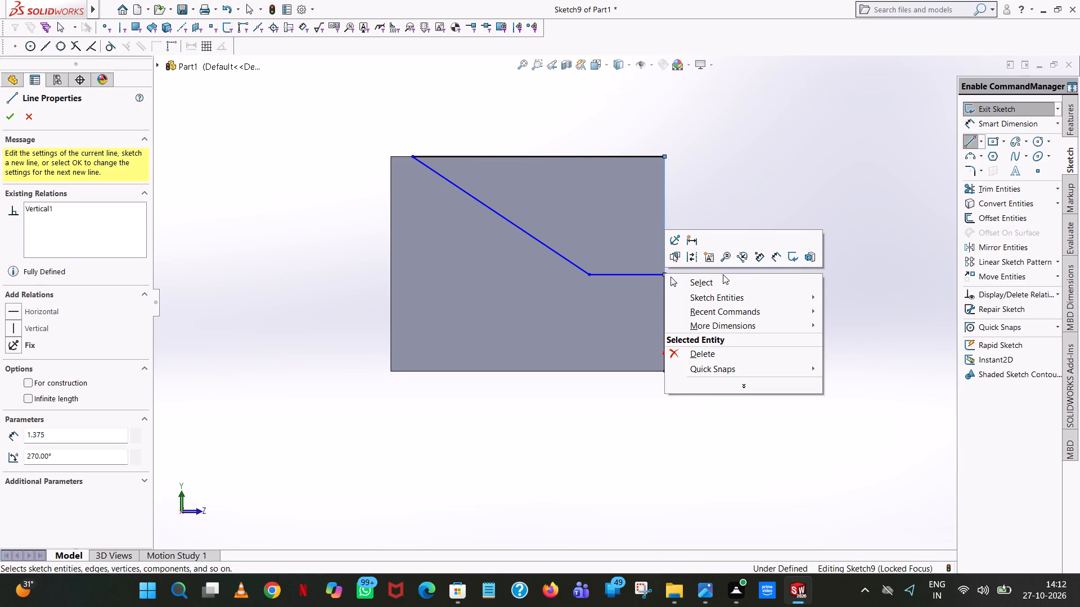
{"action": "left_click", "coordinate": [717, 282]}
Trim away the lower vertical segment between the sketch origin and the 0.875 mm line, leaving a closed profile.
{"action": "left_click", "coordinate": [984, 193]}
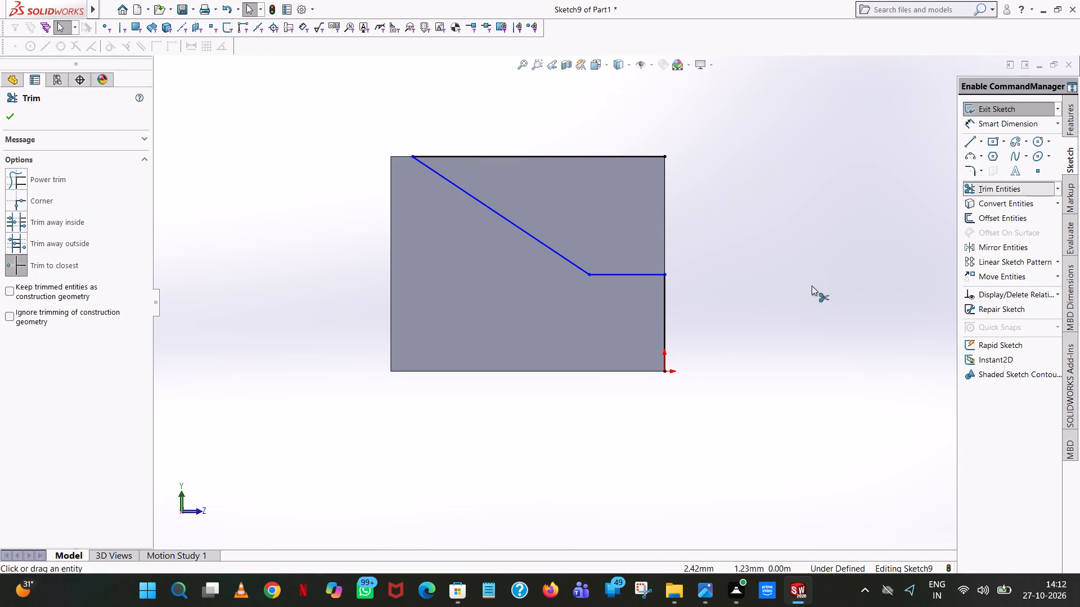
{"action": "left_click", "coordinate": [665, 324]}
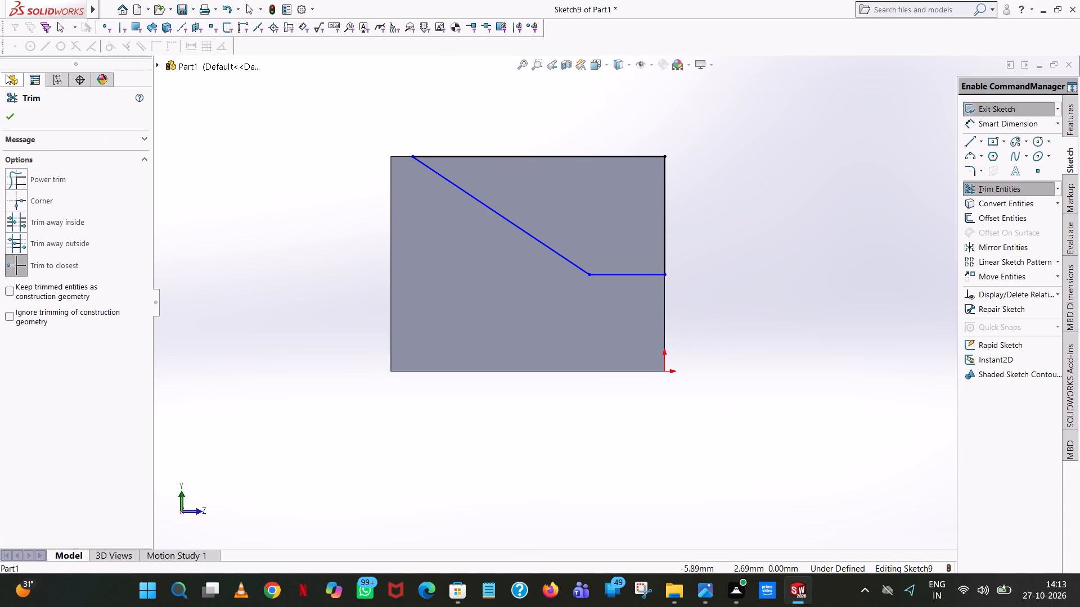
{"action": "left_click", "coordinate": [8, 117]}
Examine the sloped side wall profile against the rest of the bracket from several angles.
{"action": "scroll", "coordinate": [749, 177], "scroll_direction": "up", "scroll_amount": 1}
{"action": "middle_click_drag", "start_coordinate": [749, 177], "coordinate": [665, 202]}
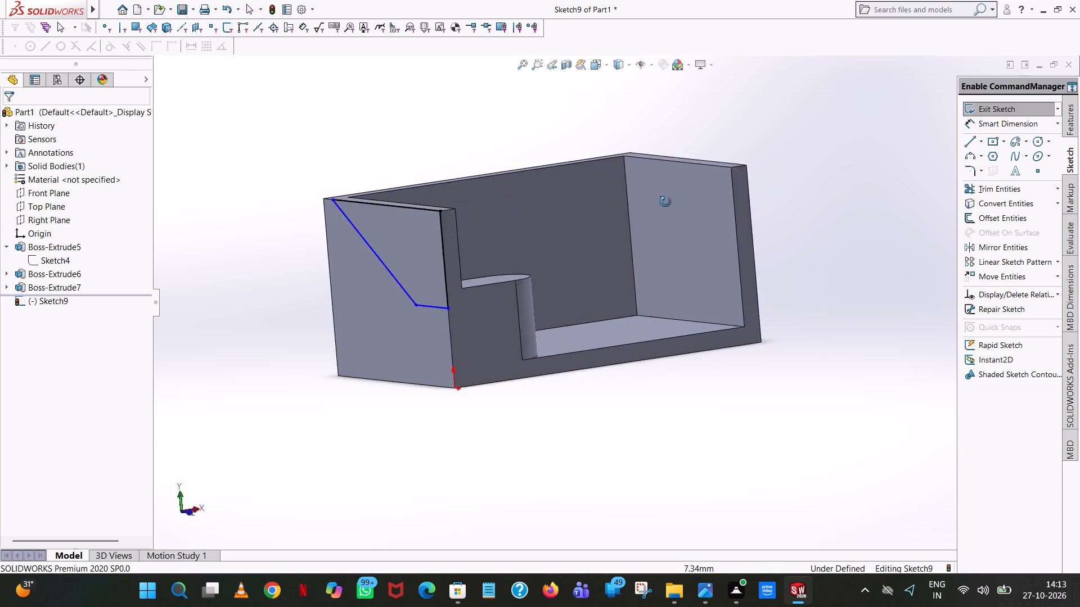
{"action": "middle_click_drag", "start_coordinate": [665, 202], "coordinate": [646, 190]}
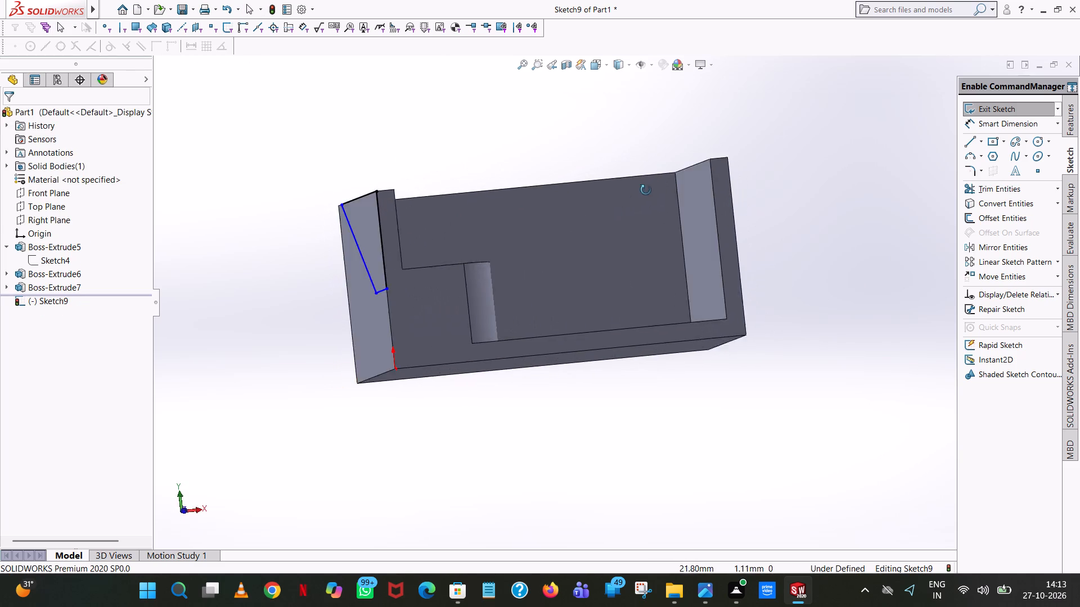
{"action": "middle_click_drag", "start_coordinate": [646, 190], "coordinate": [641, 254]}
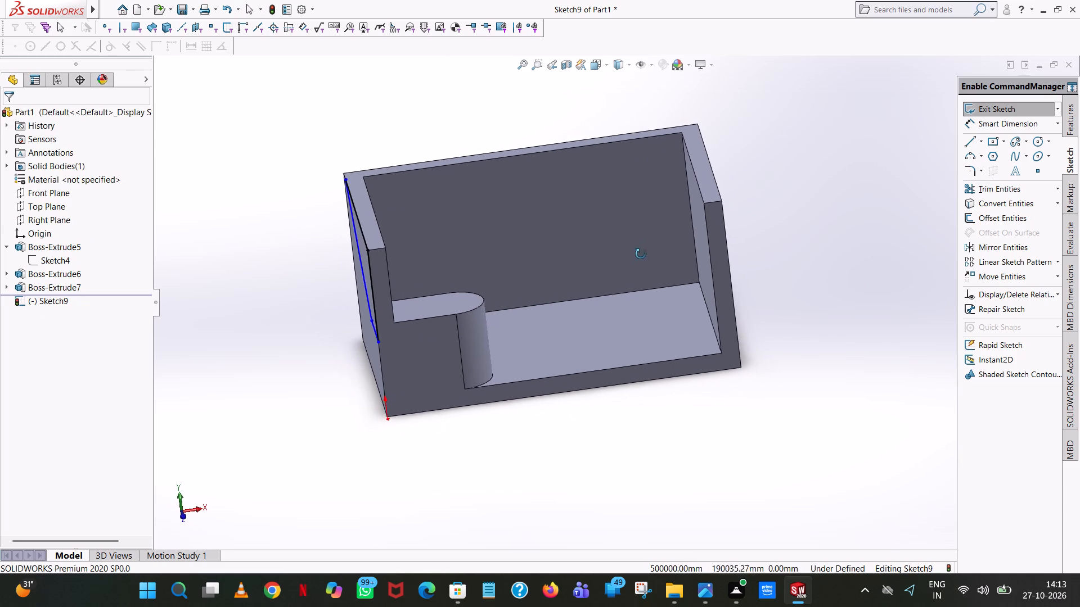
{"action": "middle_click_drag", "start_coordinate": [641, 254], "coordinate": [655, 171]}
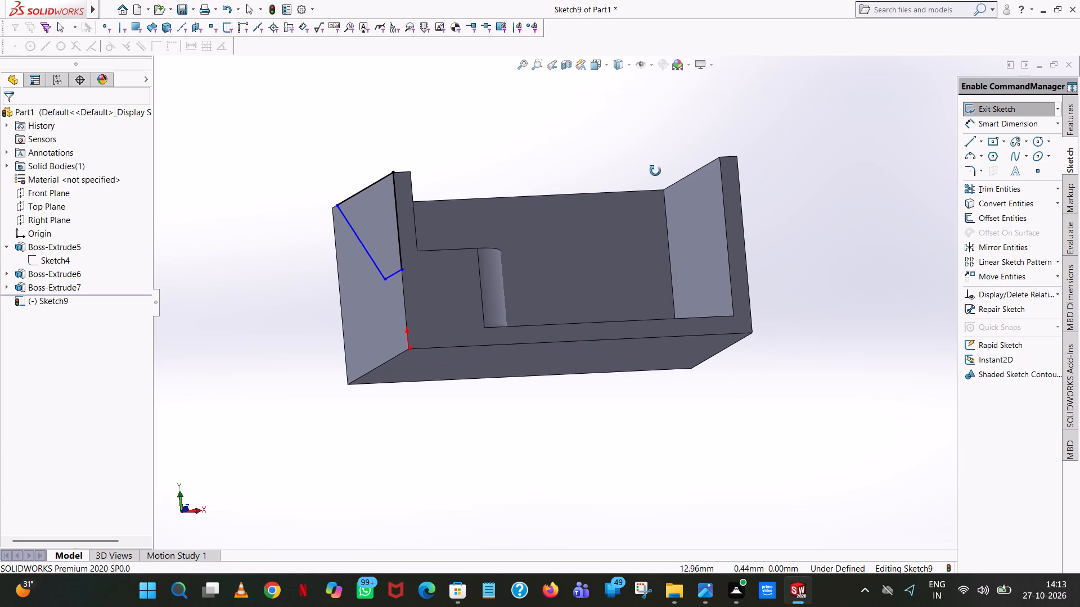
{"action": "middle_click_drag", "start_coordinate": [655, 171], "coordinate": [699, 192]}
{"action": "scroll", "coordinate": [682, 182], "scroll_direction": "up", "scroll_amount": 1}
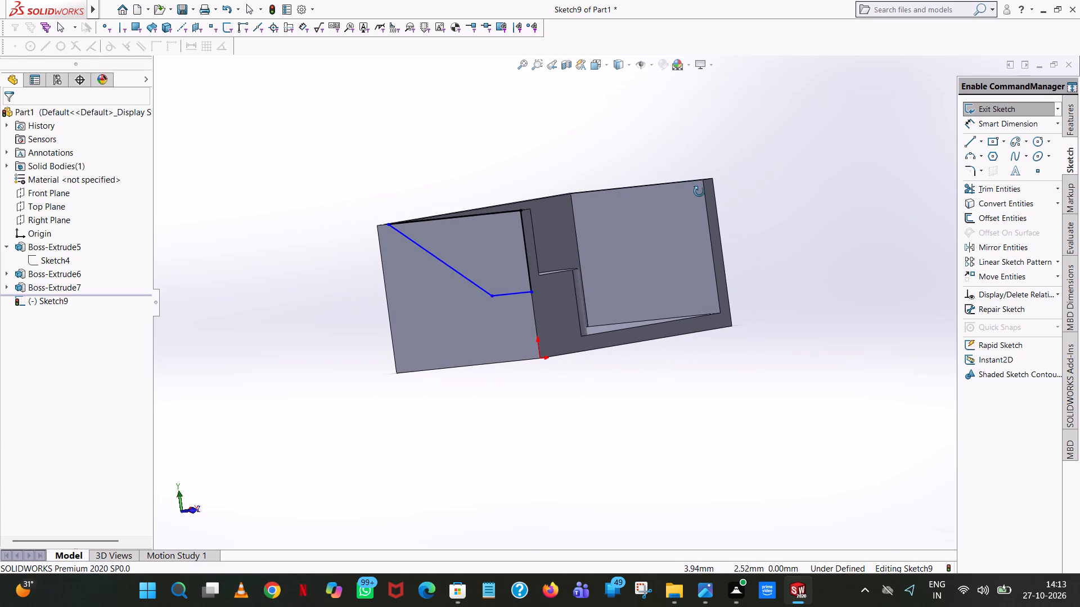
{"action": "middle_click_drag", "start_coordinate": [699, 192], "coordinate": [700, 192]}
{"action": "scroll", "coordinate": [598, 278], "scroll_direction": "down", "scroll_amount": 4}
{"action": "middle_click_drag", "start_coordinate": [592, 289], "coordinate": [624, 277]}
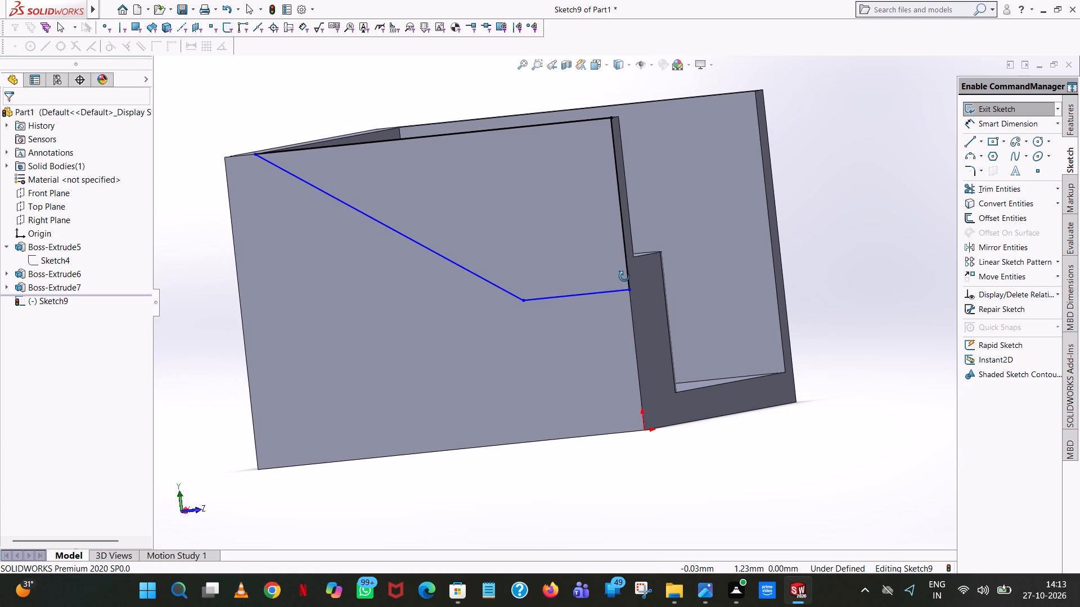
{"action": "middle_click_drag", "start_coordinate": [624, 277], "coordinate": [523, 308]}
{"action": "scroll", "coordinate": [523, 308], "scroll_direction": "up", "scroll_amount": 3}
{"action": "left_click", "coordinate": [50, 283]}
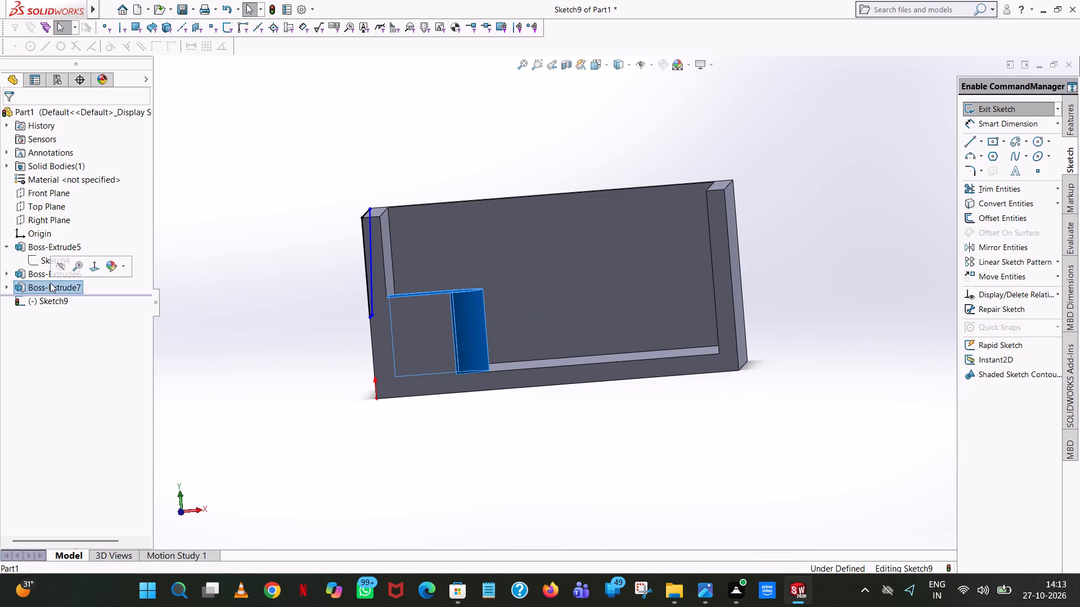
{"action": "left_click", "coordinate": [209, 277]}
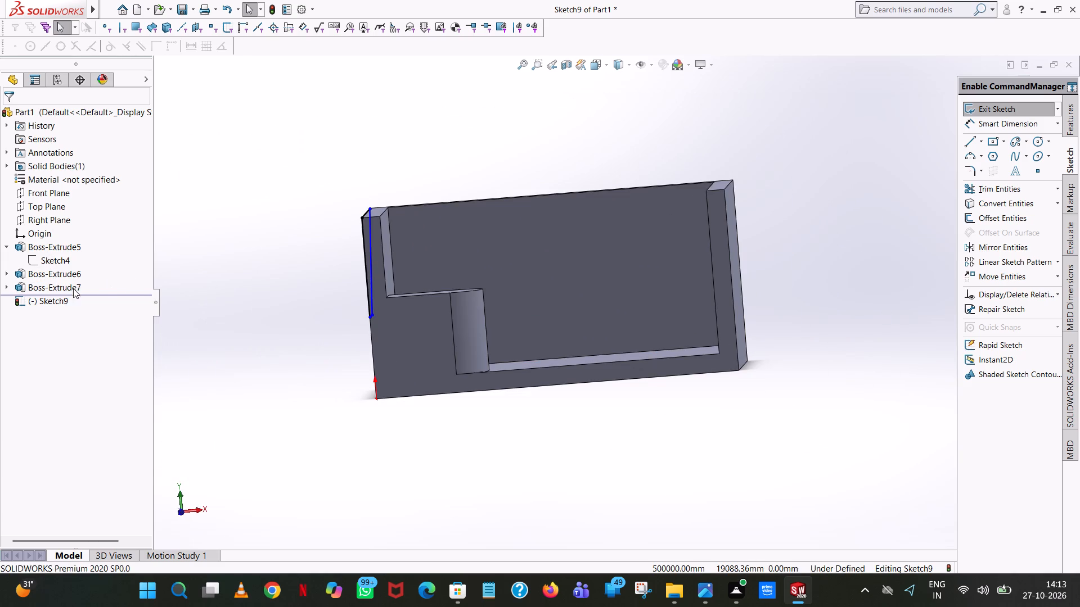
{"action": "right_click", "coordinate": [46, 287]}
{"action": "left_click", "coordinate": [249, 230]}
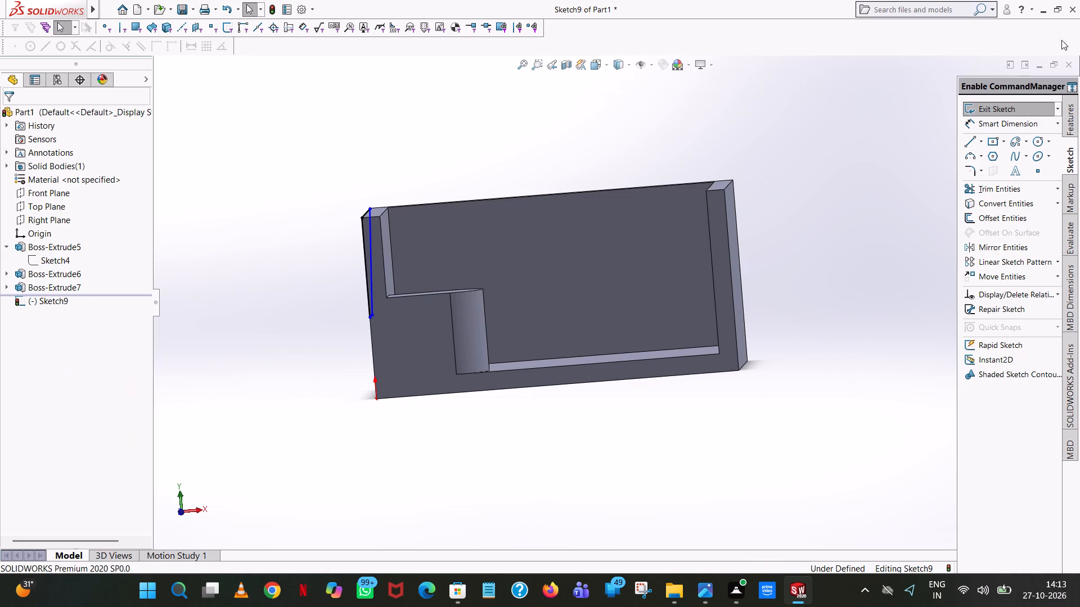
Exit the sketch and cut-extrude the side wall profile into the bracket as a blind cut 2.125 mm deep.
{"action": "left_click", "coordinate": [1035, 108]}
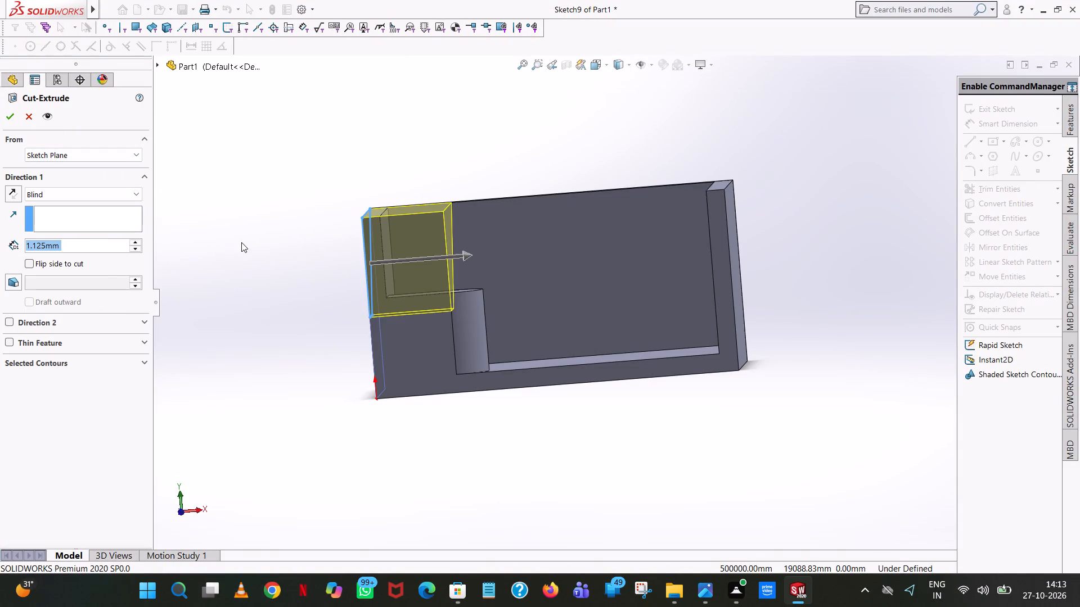
{"action": "middle_click_drag", "start_coordinate": [241, 242], "coordinate": [204, 339]}
{"action": "scroll", "coordinate": [322, 274], "scroll_direction": "up", "scroll_amount": 1}
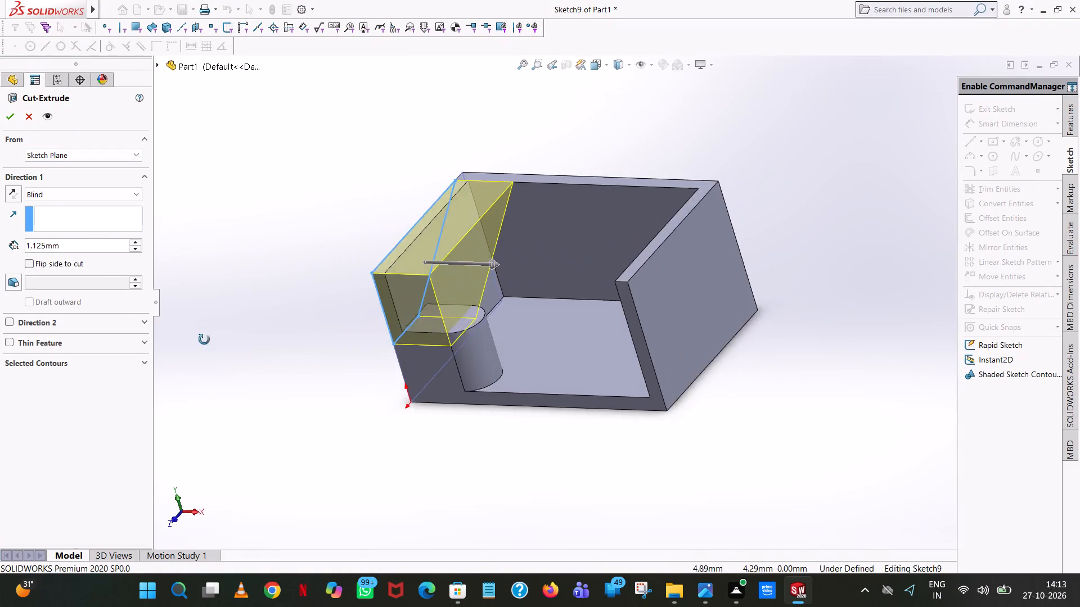
{"action": "middle_click_drag", "start_coordinate": [204, 339], "coordinate": [229, 414]}
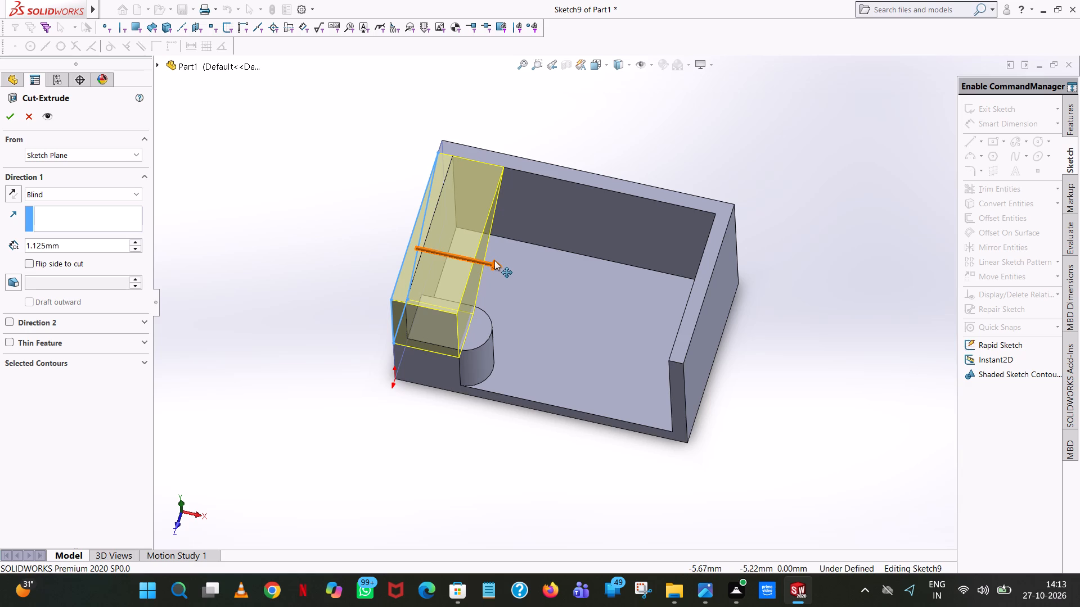
{"action": "left_click_drag", "start_coordinate": [494, 260], "coordinate": [568, 281]}
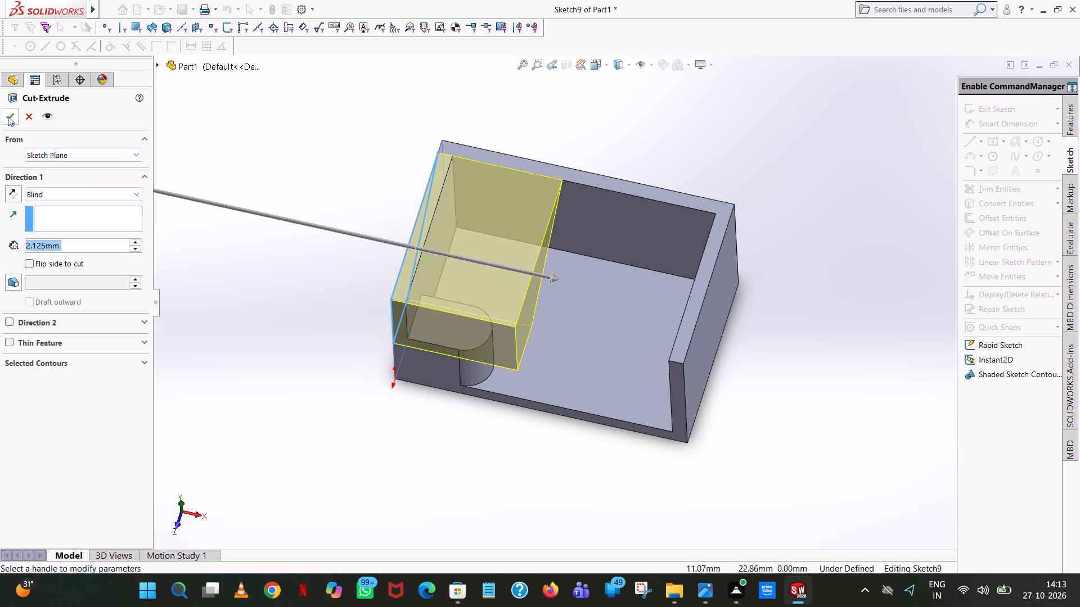
{"action": "left_click", "coordinate": [10, 115]}
{"action": "left_click", "coordinate": [796, 140]}
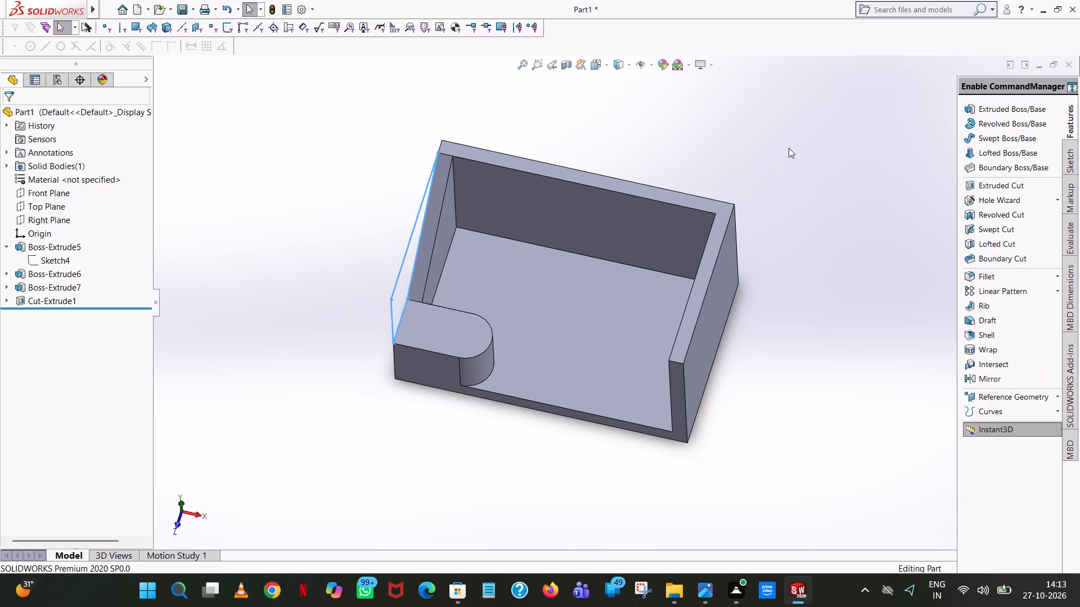
Inspect the sloped cut in the side wall and the rounded corner block from several angles.
{"action": "scroll", "coordinate": [778, 166], "scroll_direction": "up", "scroll_amount": 1}
{"action": "middle_click_drag", "start_coordinate": [778, 166], "coordinate": [965, 110]}
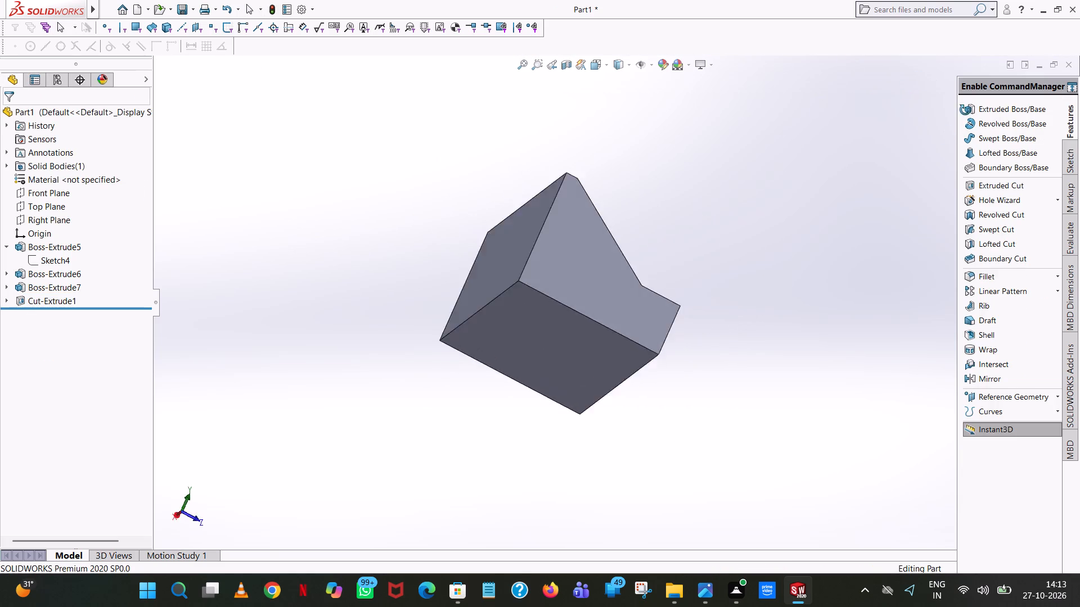
{"action": "middle_click_drag", "start_coordinate": [965, 110], "coordinate": [921, 201]}
{"action": "scroll", "coordinate": [685, 307], "scroll_direction": "up", "scroll_amount": 5}
{"action": "scroll", "coordinate": [674, 298], "scroll_direction": "down", "scroll_amount": 2}
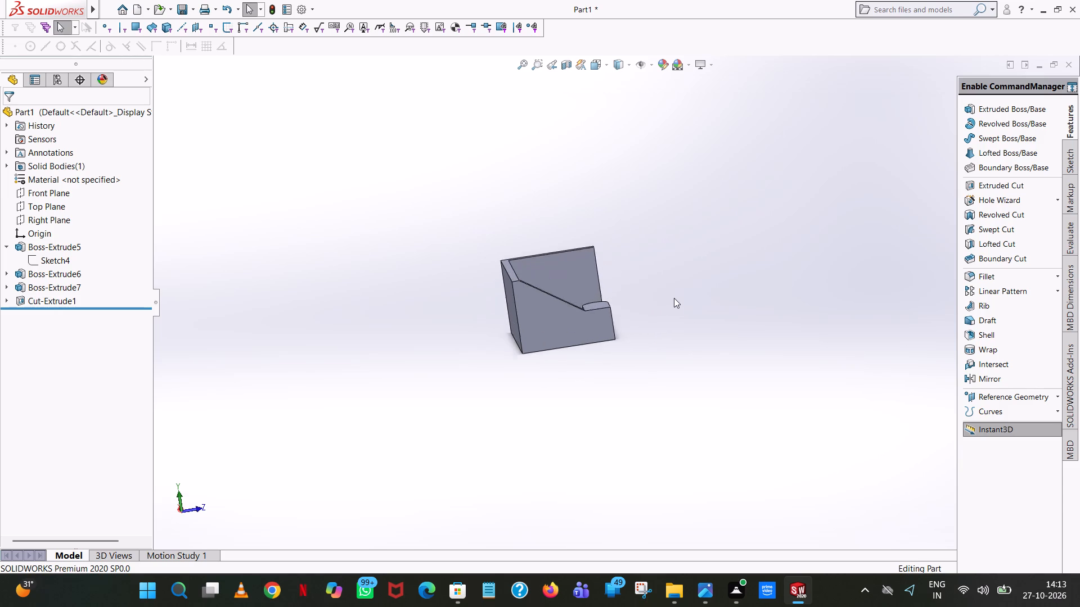
{"action": "scroll", "coordinate": [674, 298], "scroll_direction": "down", "scroll_amount": 4}
{"action": "scroll", "coordinate": [605, 333], "scroll_direction": "up", "scroll_amount": 1}
{"action": "middle_click_drag", "start_coordinate": [605, 333], "coordinate": [597, 281]}
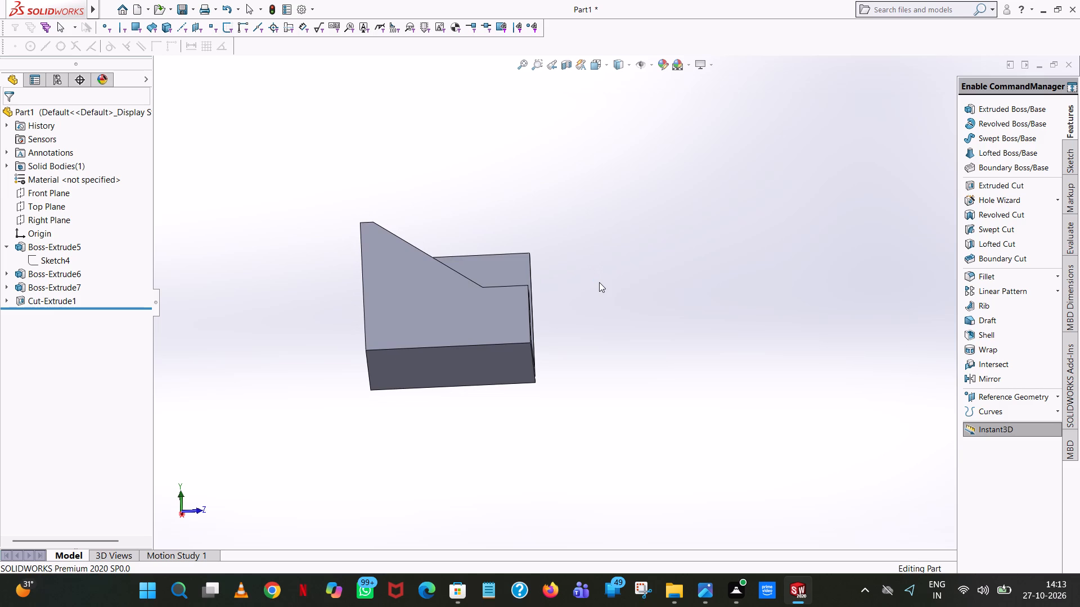
{"action": "scroll", "coordinate": [604, 284], "scroll_direction": "up", "scroll_amount": 1}
{"action": "middle_click_drag", "start_coordinate": [591, 299], "coordinate": [539, 452]}
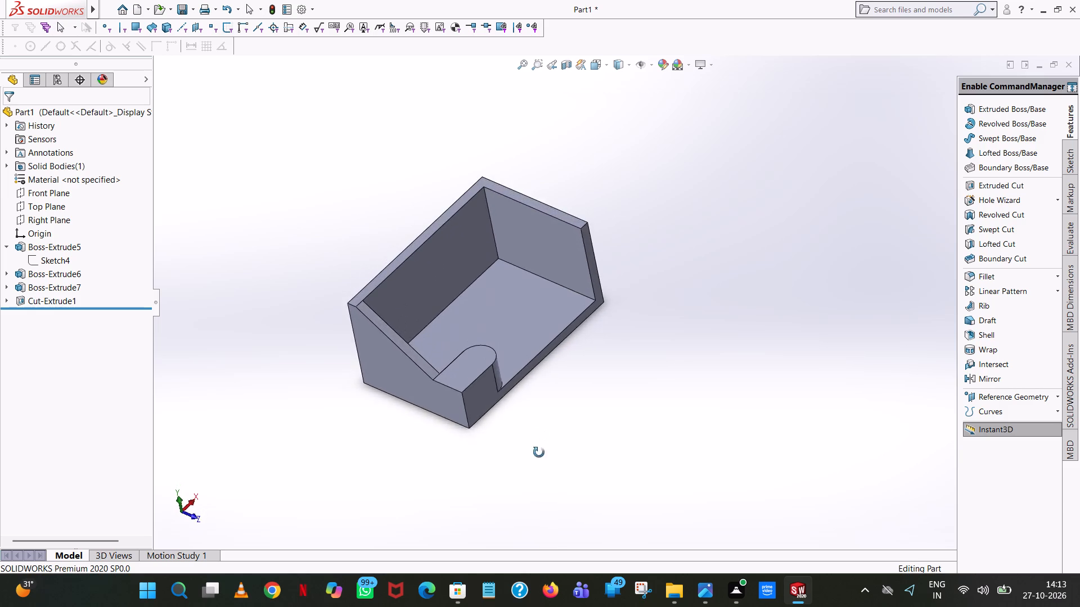
{"action": "middle_click_drag", "start_coordinate": [539, 452], "coordinate": [529, 488]}
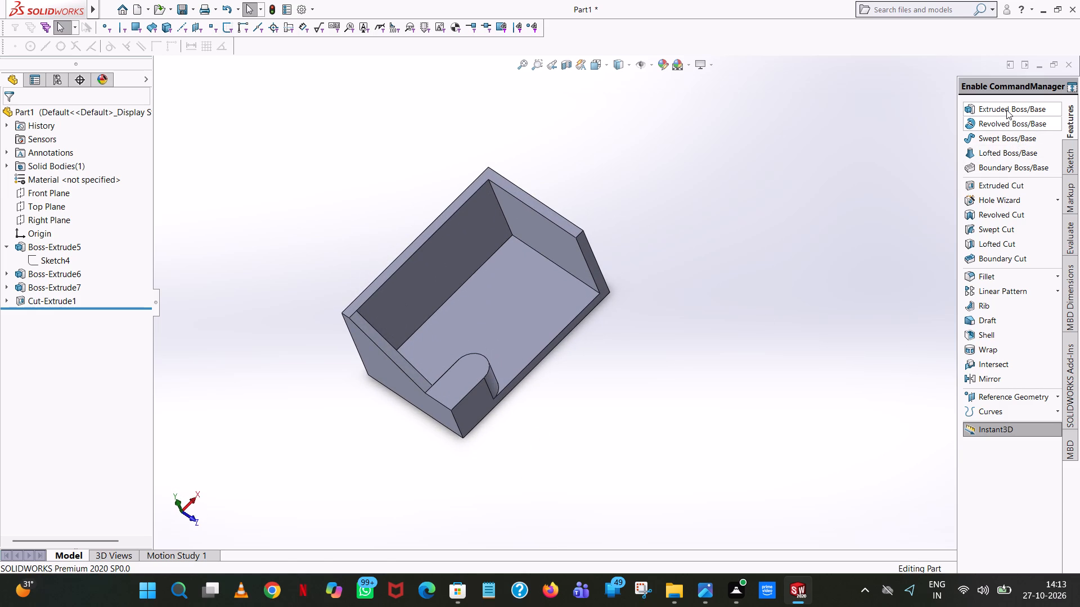
Start a boss sketch on the base floor and draw a 2.375 mm line along the front edge from the rounded block's outer corner.
{"action": "left_click", "coordinate": [1006, 110]}
{"action": "left_click", "coordinate": [469, 301]}
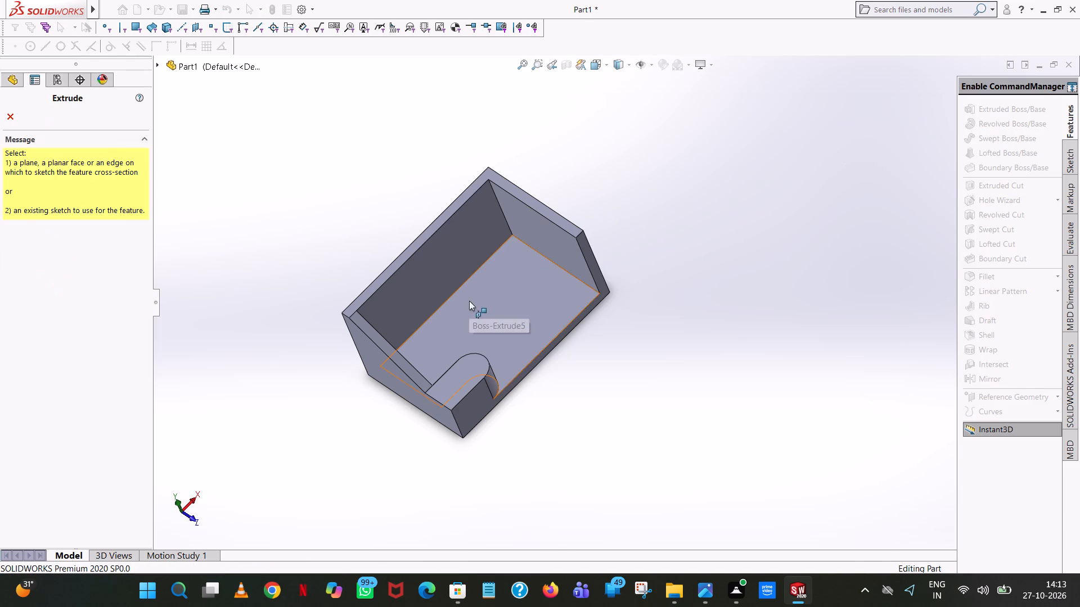
{"action": "left_click", "coordinate": [607, 66]}
{"action": "left_click", "coordinate": [660, 124]}
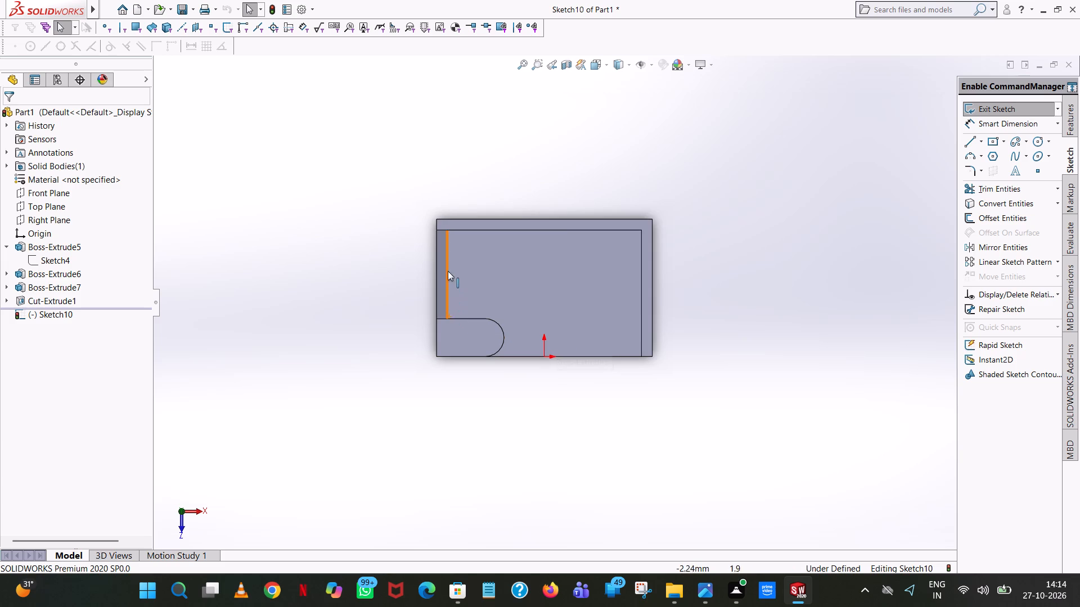
{"action": "left_click", "coordinate": [970, 141]}
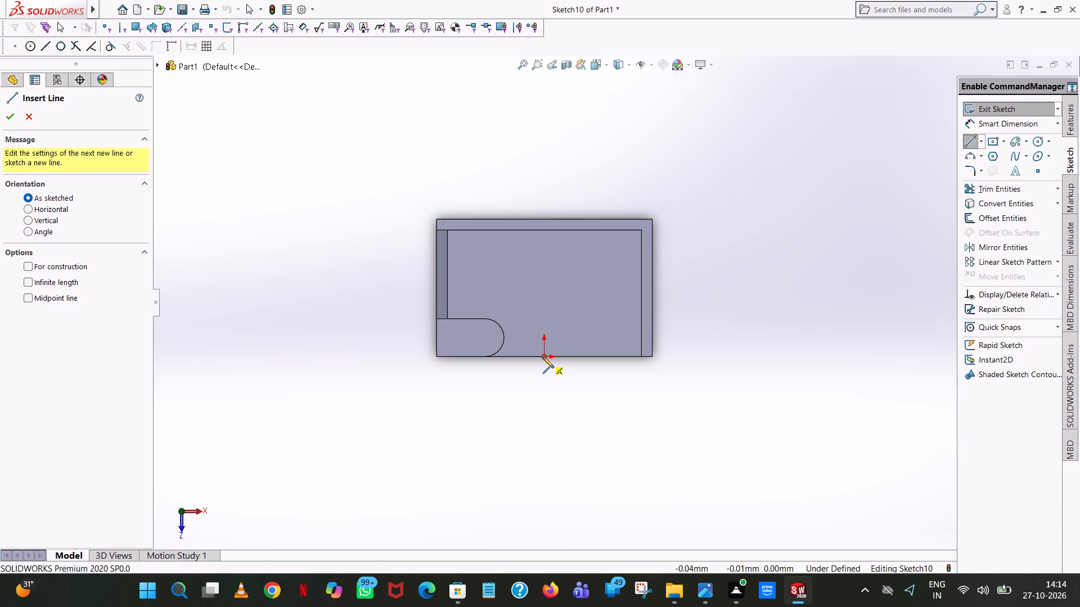
{"action": "left_click", "coordinate": [436, 356]}
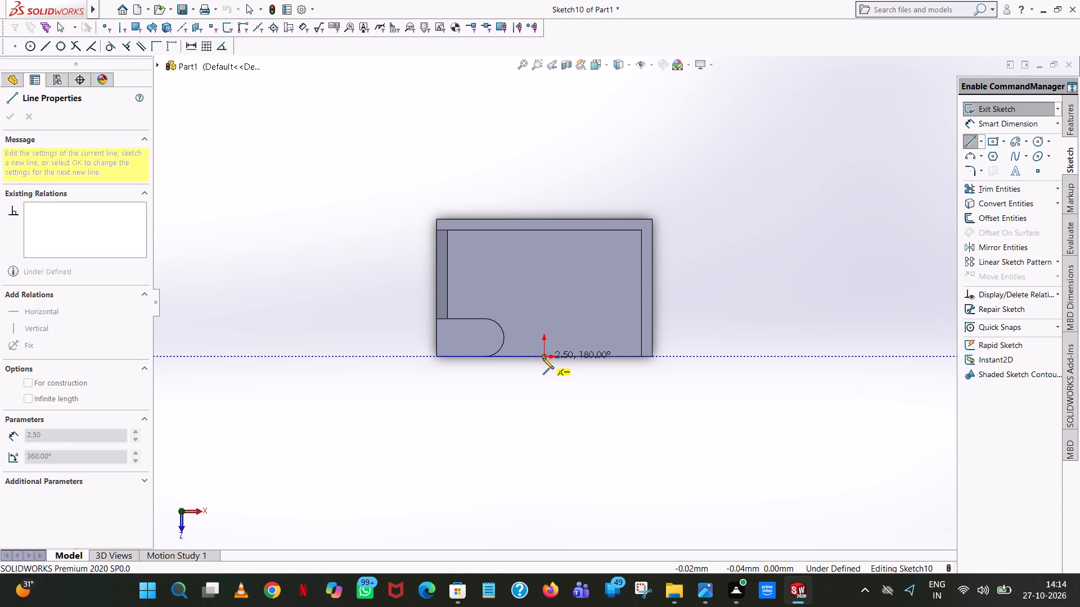
{"action": "scroll", "coordinate": [543, 358], "scroll_direction": "down", "scroll_amount": 2}
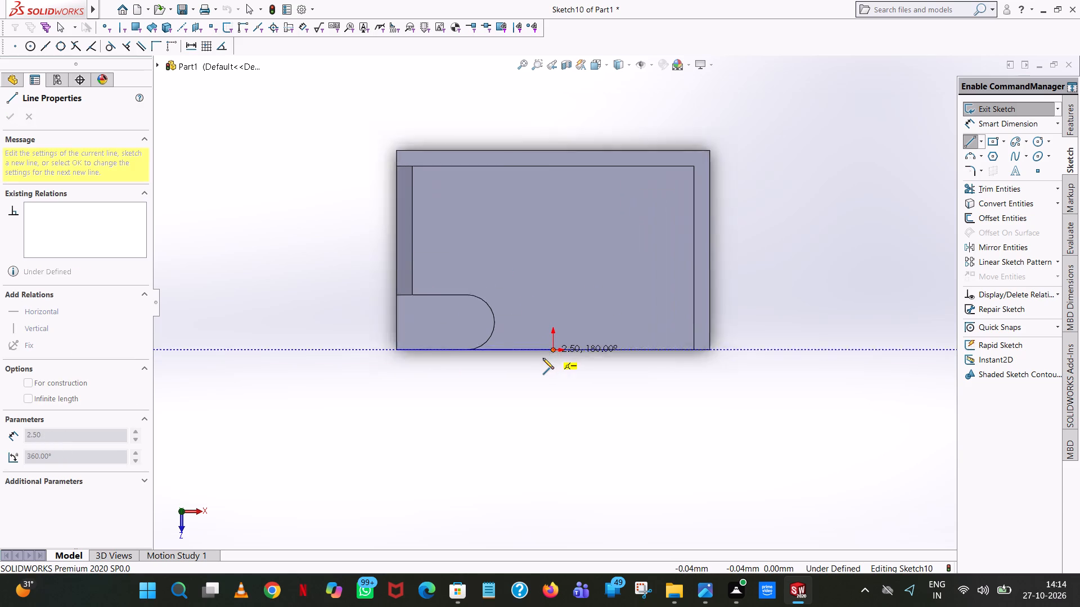
{"action": "scroll", "coordinate": [543, 358], "scroll_direction": "down", "scroll_amount": 3}
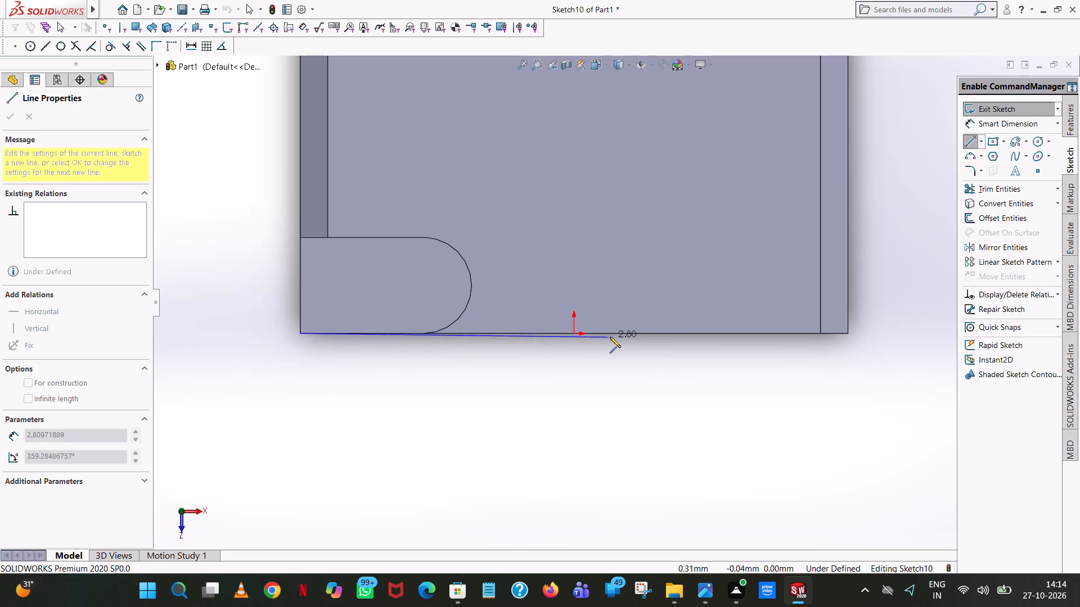
{"action": "left_click", "coordinate": [638, 332]}
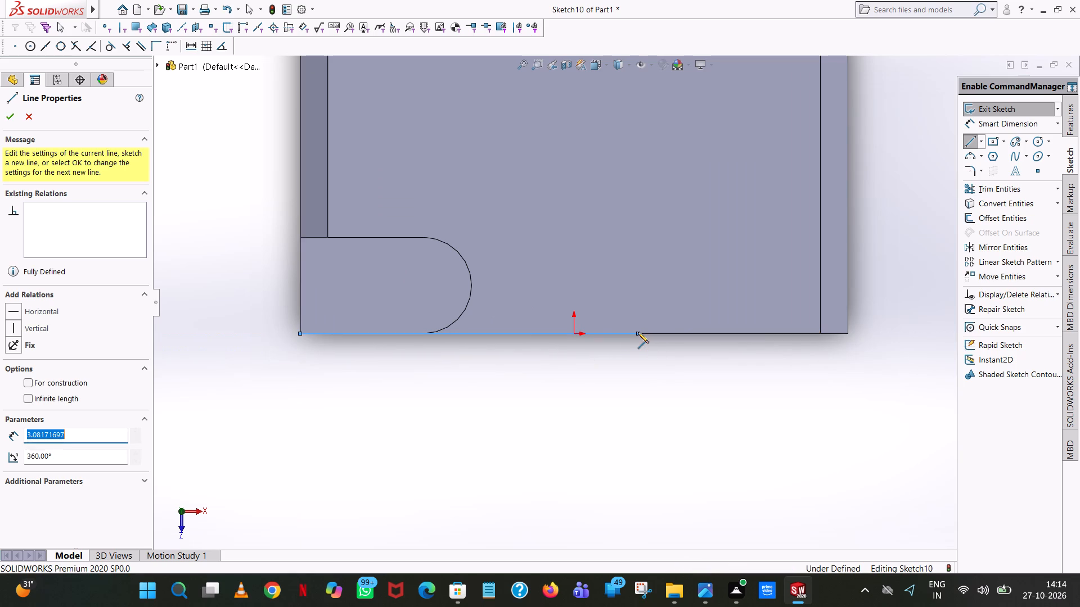
{"action": "type", "text": "2."}
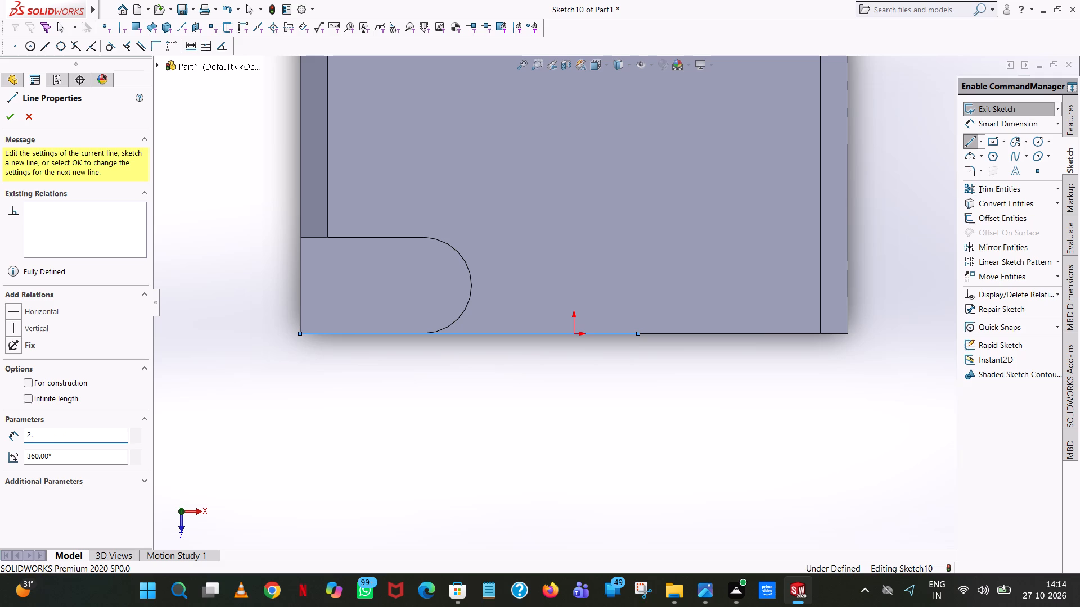
{"action": "key", "text": "3"}
{"action": "type", "text": "75"}
{"action": "key", "text": "Return"}
Draw a 2 mm vertical guide line from the end of the front-edge line toward the back wall.
{"action": "left_click", "coordinate": [560, 88]}
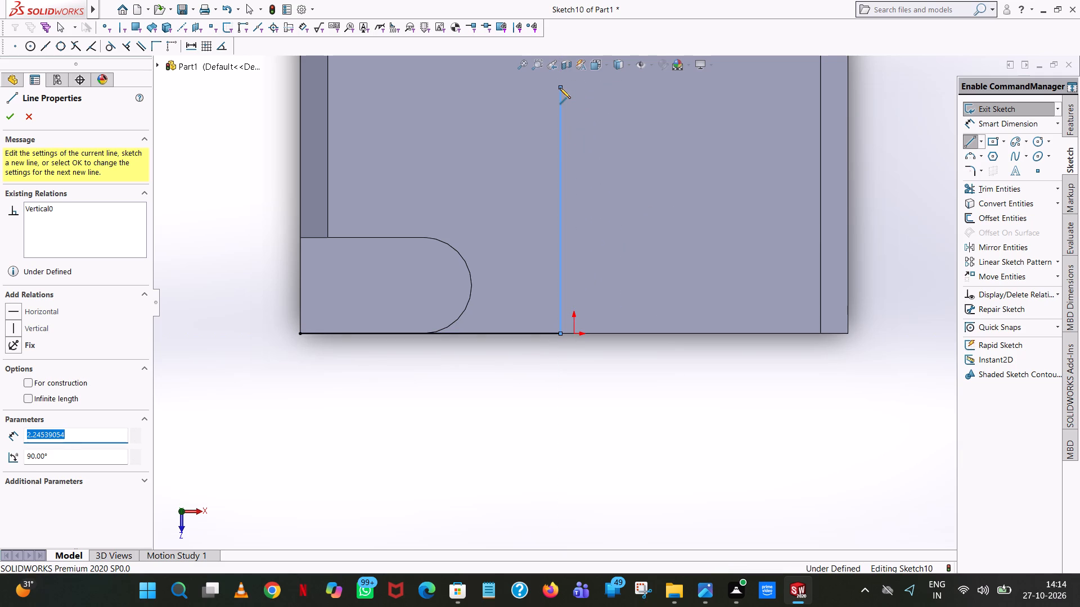
{"action": "key", "text": "2"}
{"action": "key", "text": "Return"}
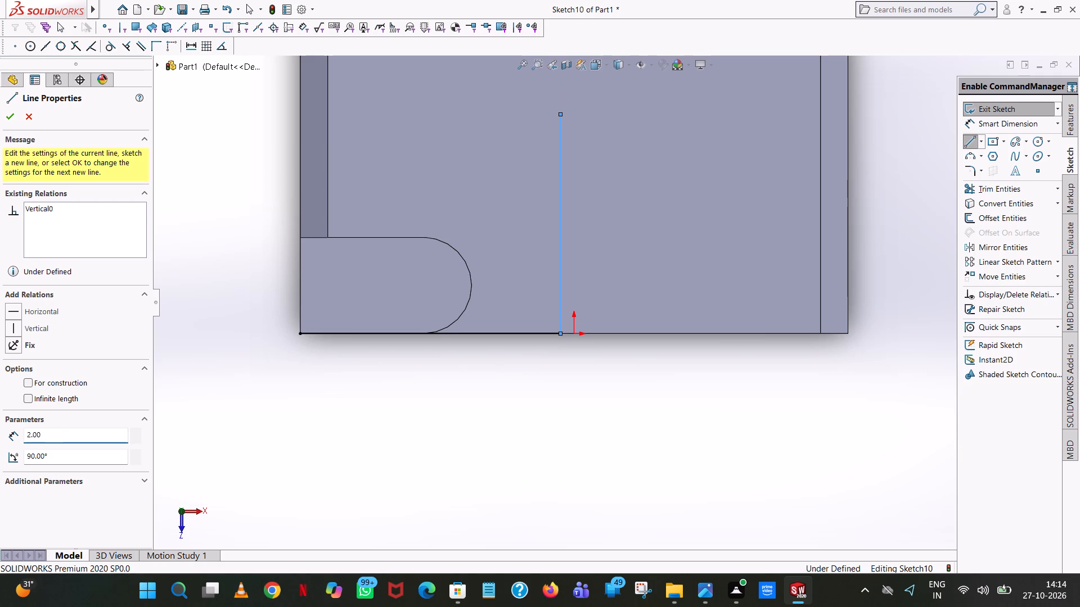
{"action": "right_click", "coordinate": [560, 88]}
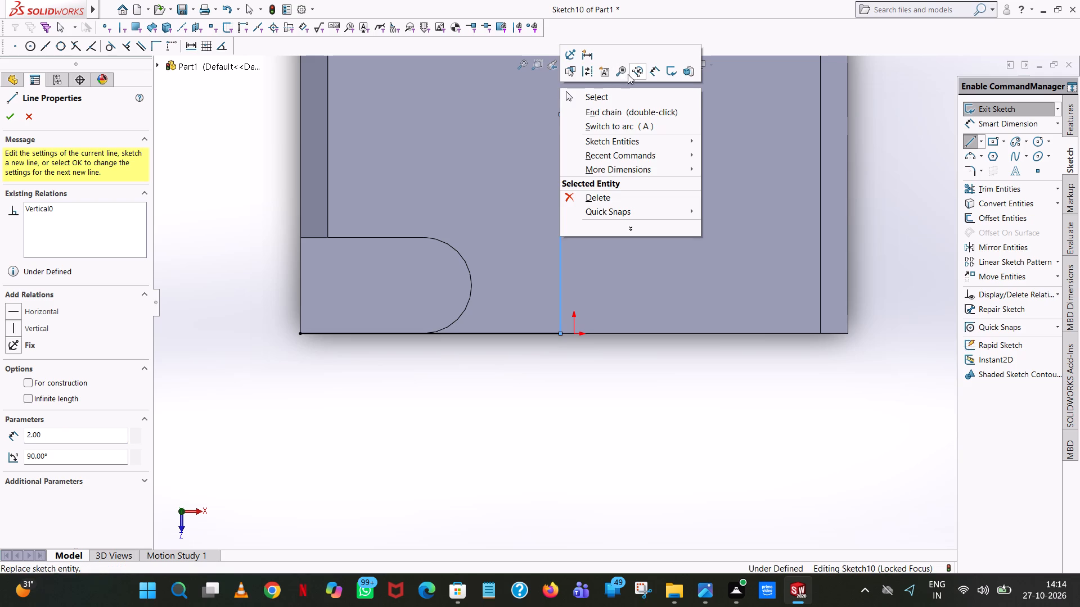
{"action": "left_click", "coordinate": [591, 98]}
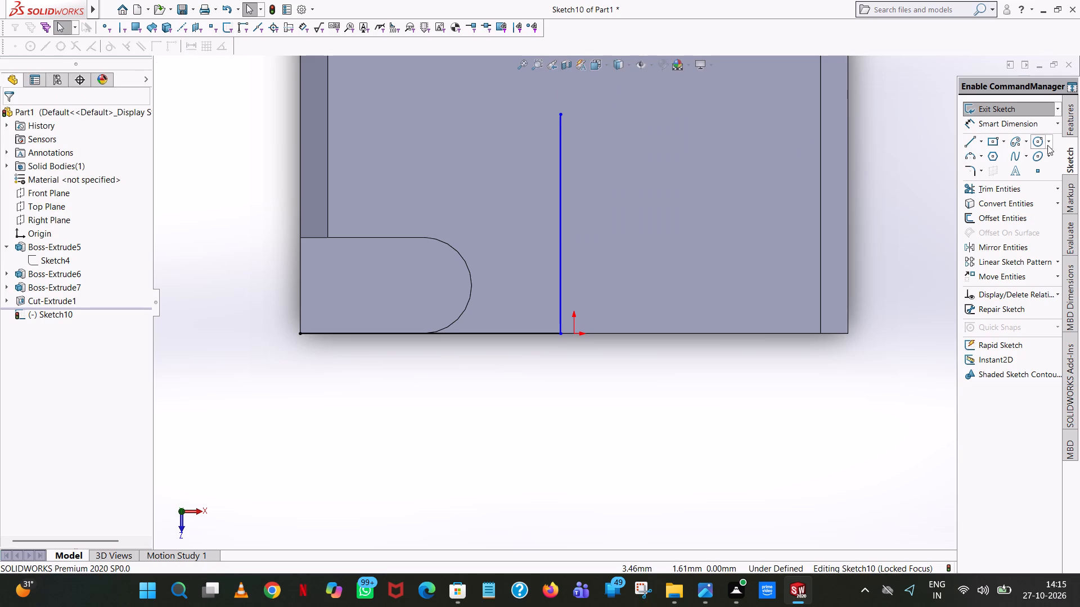
Sketch a circle centred on the upper end of the vertical guide line with a radius of 1.125/2 mm.
{"action": "left_click", "coordinate": [1041, 138]}
{"action": "scroll", "coordinate": [646, 106], "scroll_direction": "up", "scroll_amount": 3}
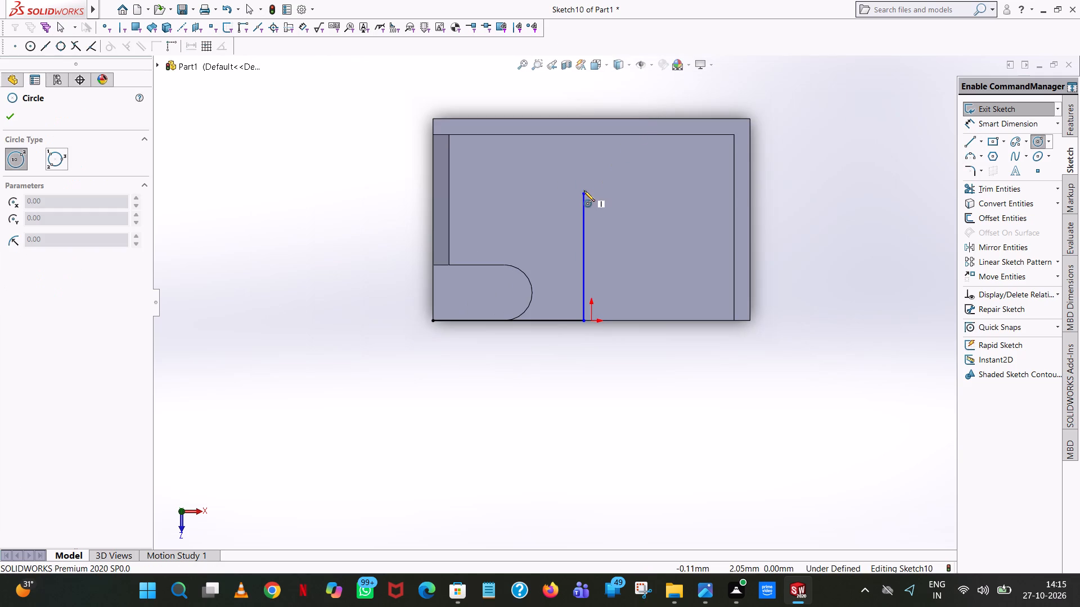
{"action": "left_click", "coordinate": [583, 192]}
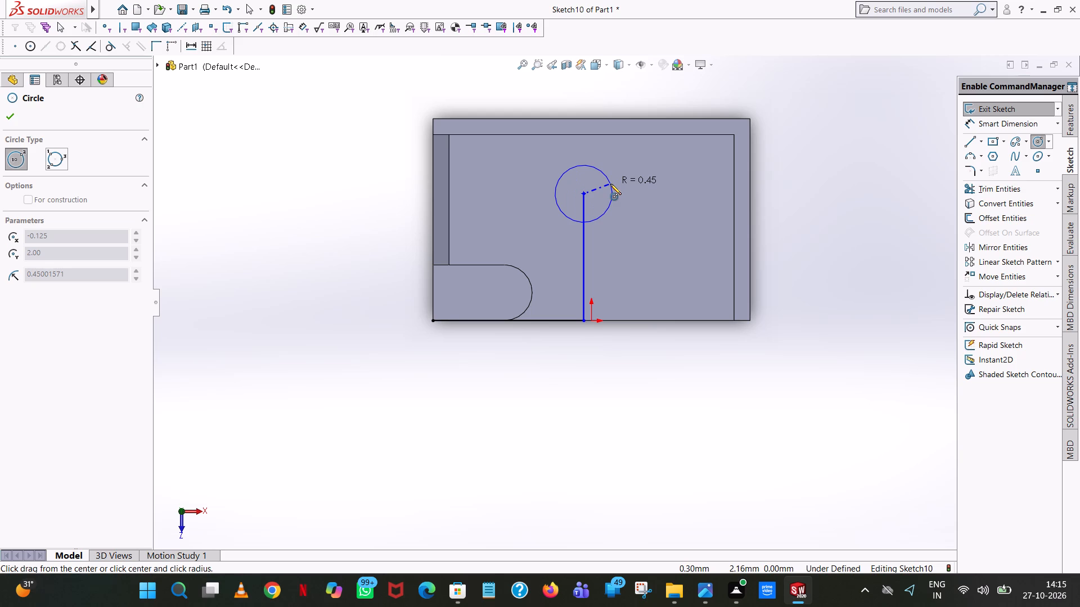
{"action": "left_click", "coordinate": [610, 184]}
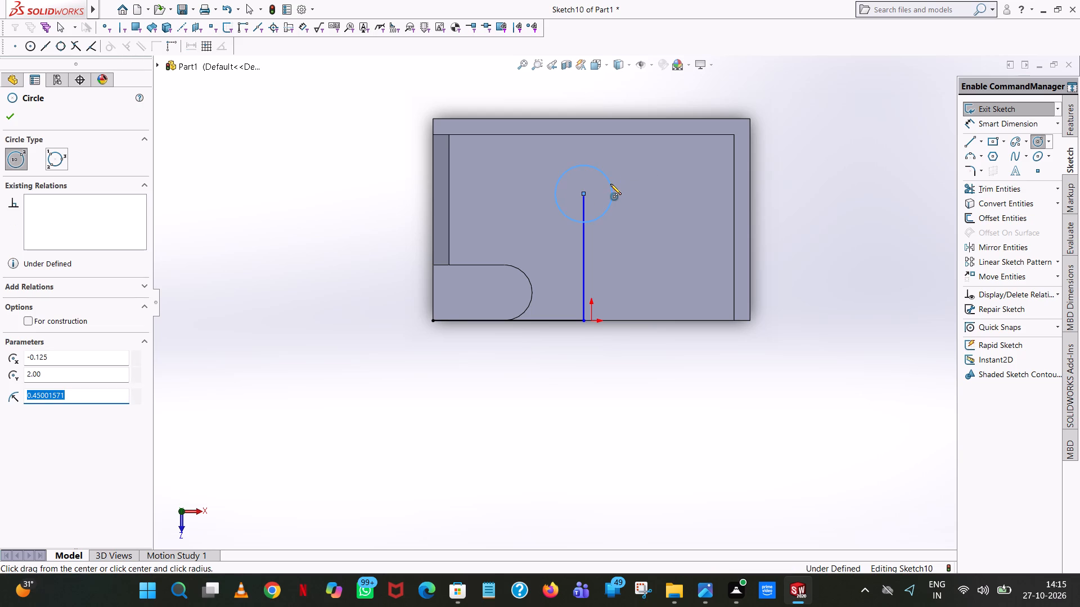
{"action": "key", "text": "1"}
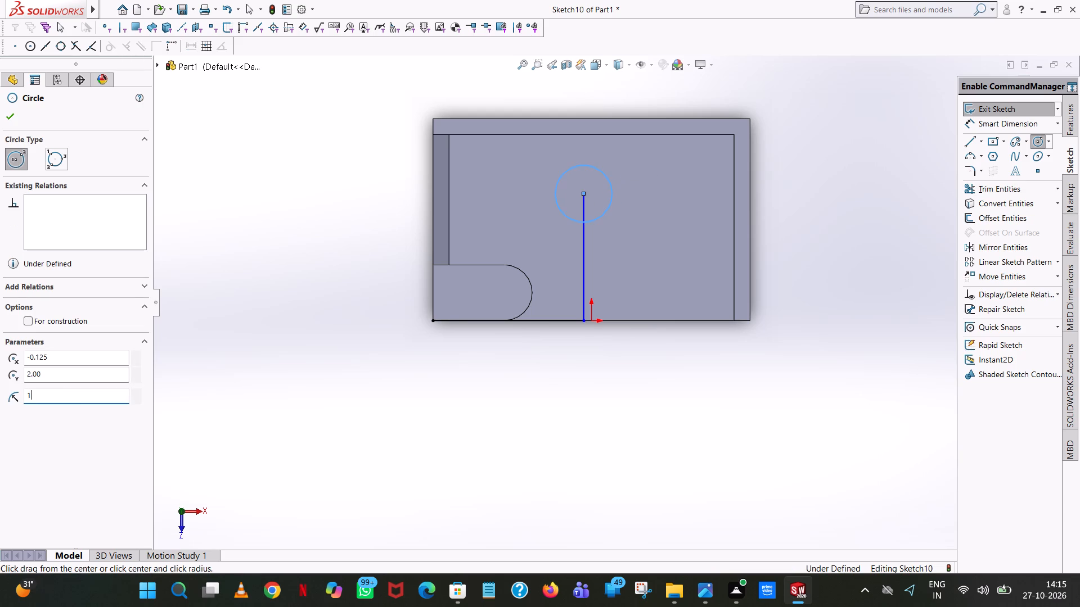
{"action": "key", "text": "period"}
{"action": "type", "text": "125"}
{"action": "key", "text": "slash"}
{"action": "key", "text": "2"}
{"action": "key", "text": "Return"}
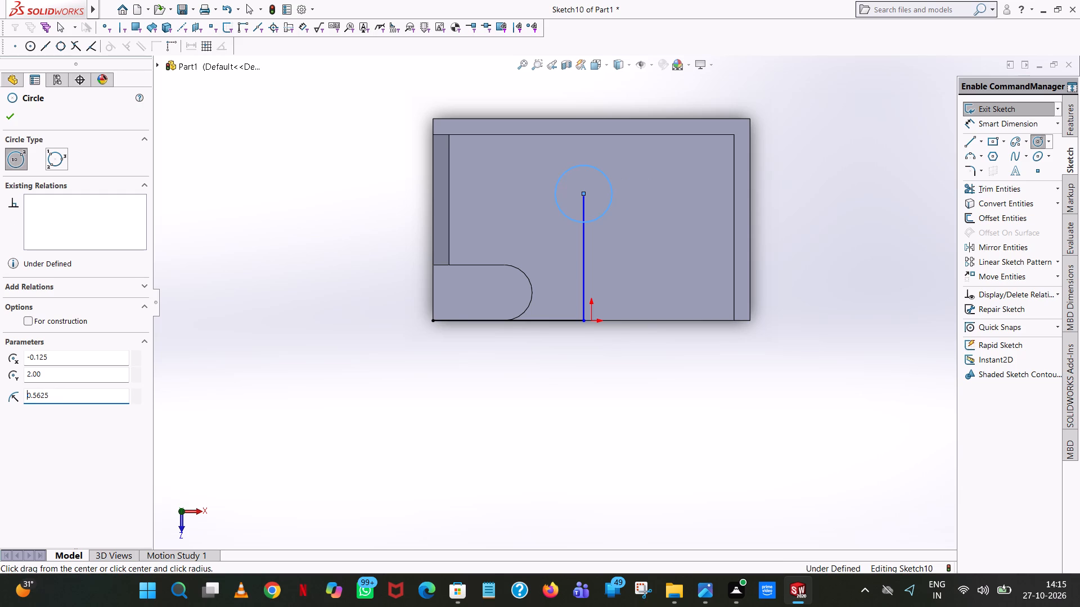
{"action": "right_click", "coordinate": [610, 184]}
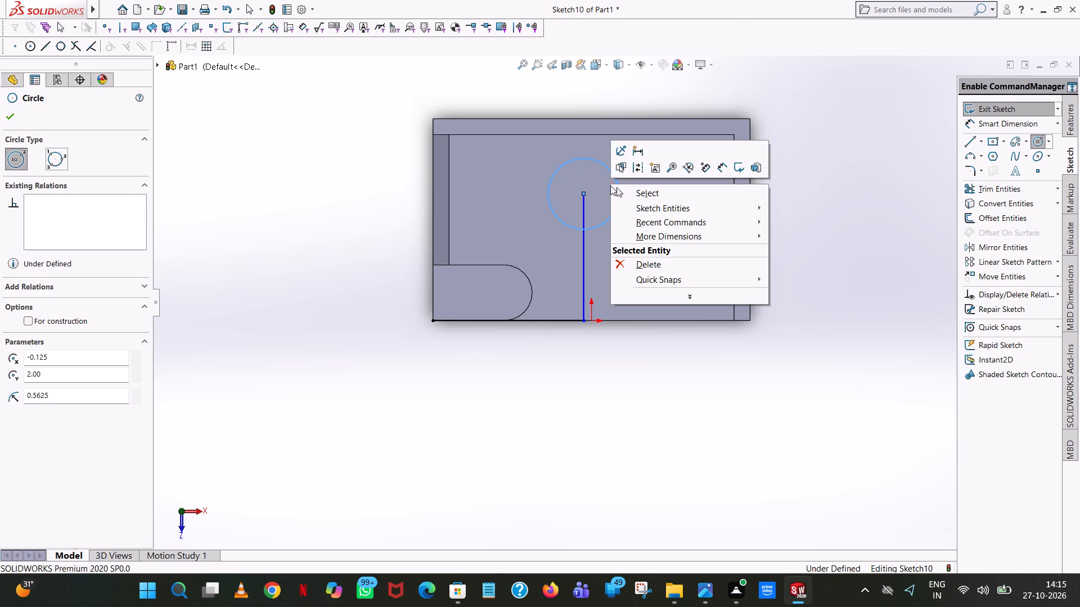
{"action": "left_click", "coordinate": [630, 192]}
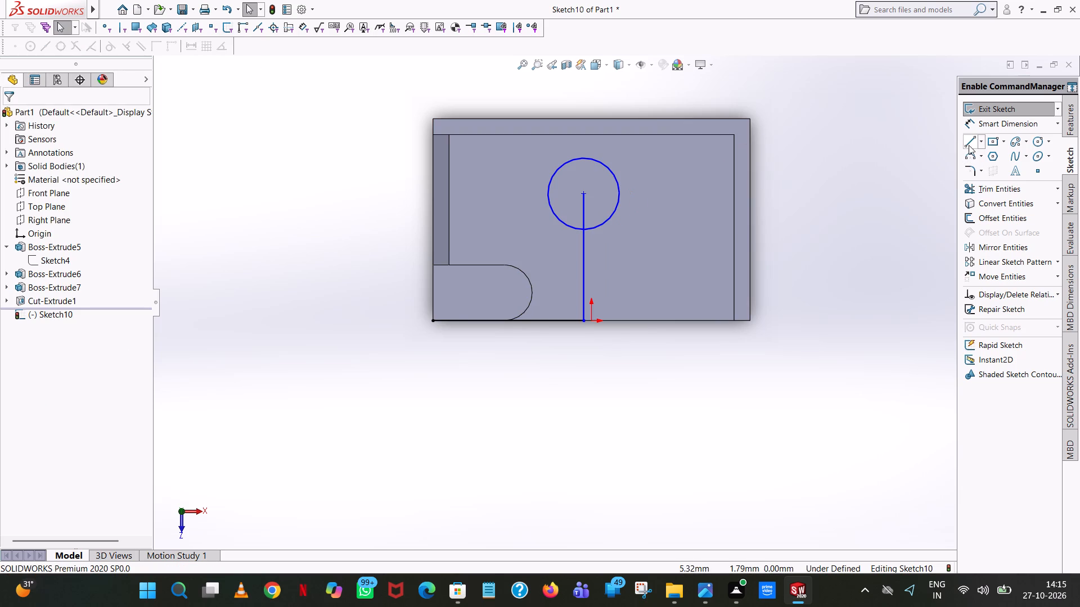
Connect both sides of the circle to the back wall's outer edge with vertical lines, and join them with a horizontal line along that edge.
{"action": "left_click", "coordinate": [965, 141]}
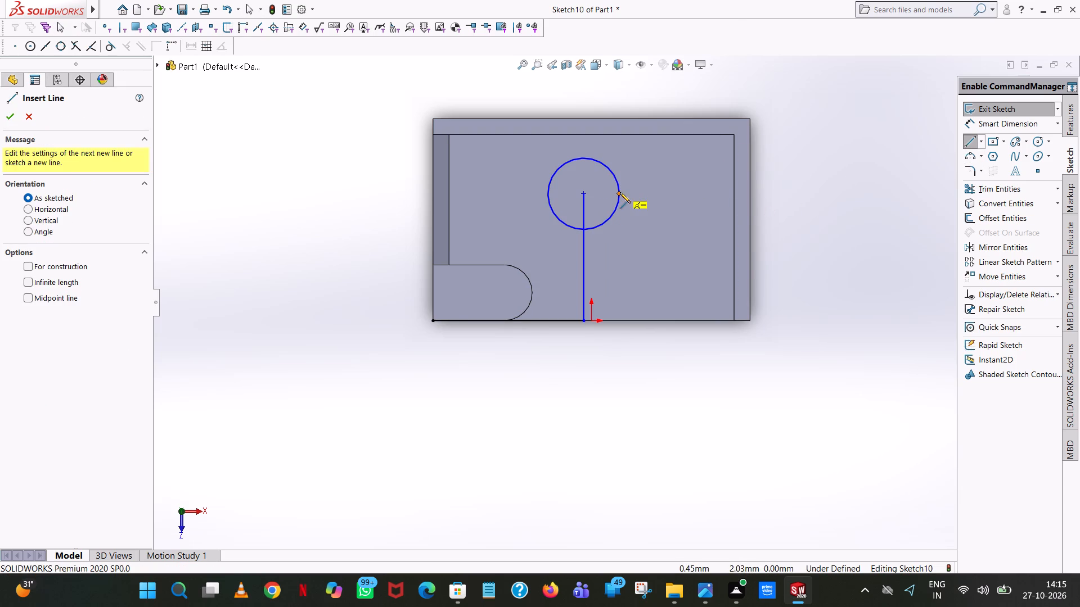
{"action": "left_click", "coordinate": [619, 193]}
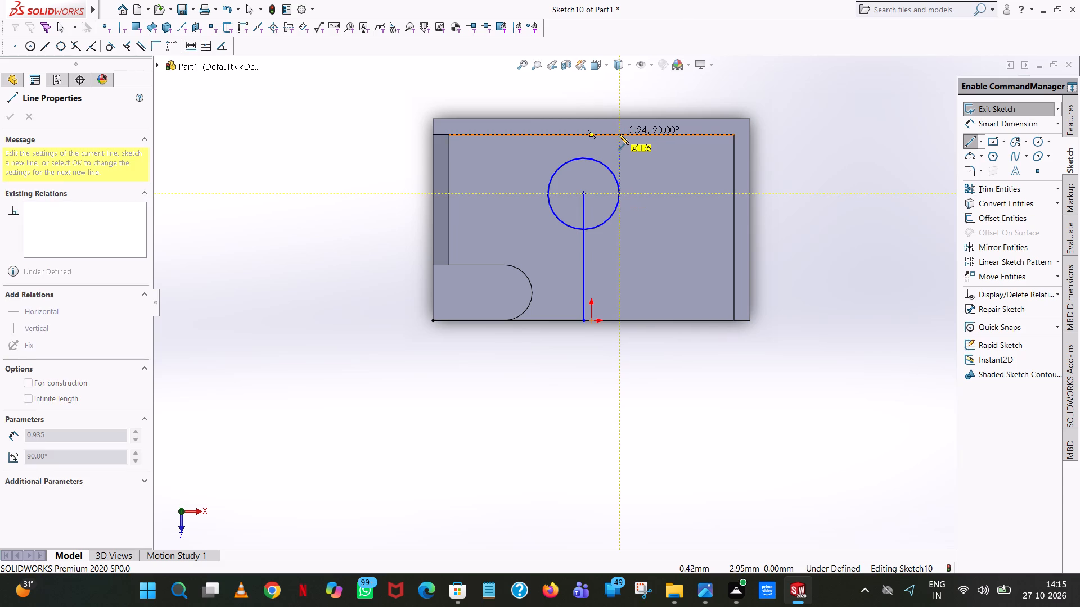
{"action": "left_click", "coordinate": [618, 134]}
{"action": "right_click", "coordinate": [618, 134]}
{"action": "left_click", "coordinate": [676, 139]}
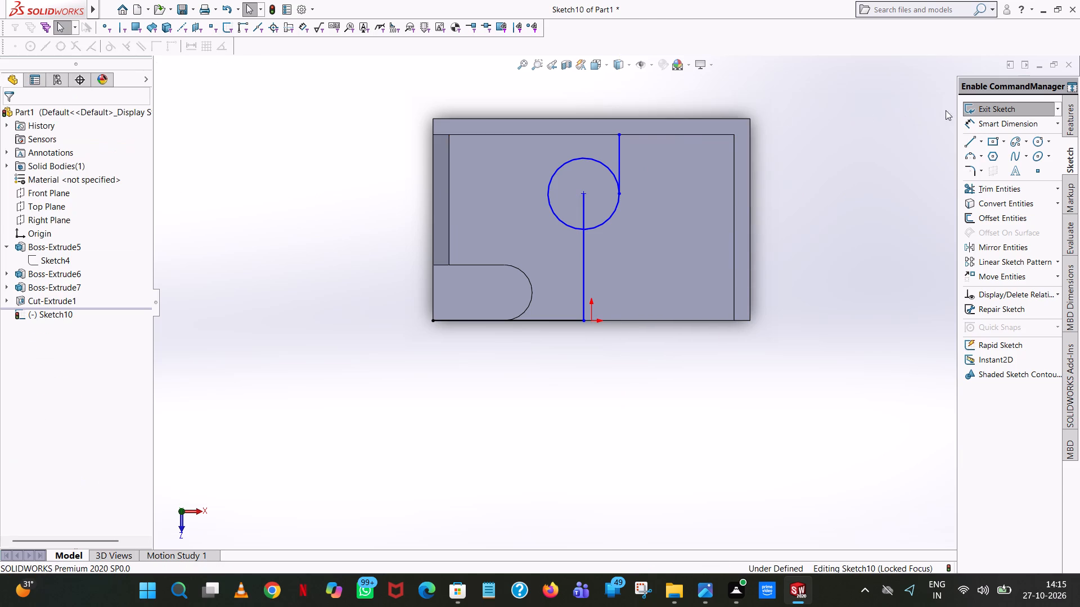
{"action": "left_click", "coordinate": [970, 136]}
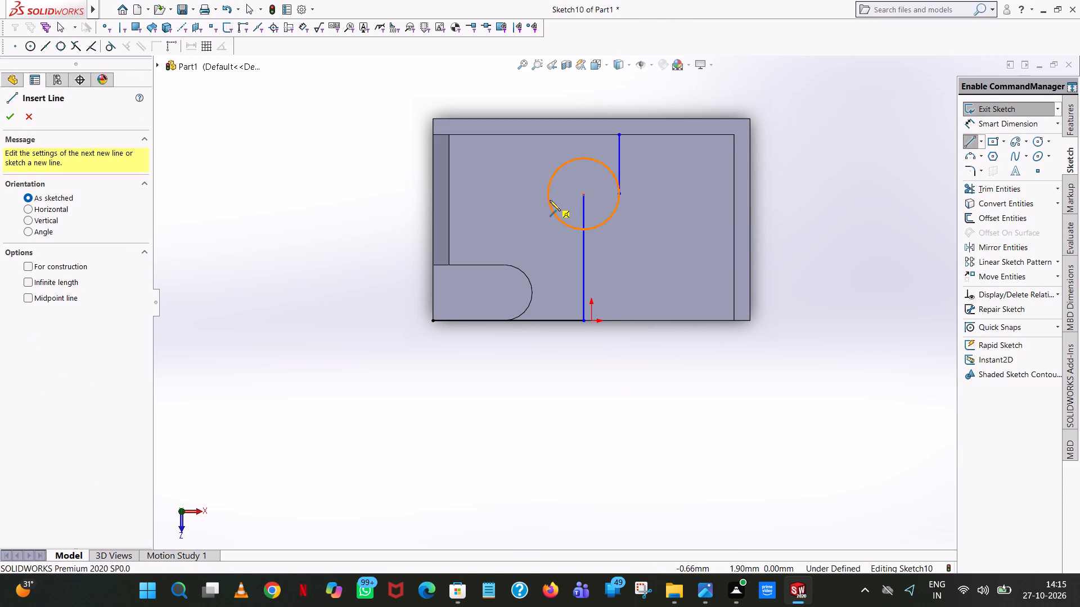
{"action": "left_click", "coordinate": [548, 194]}
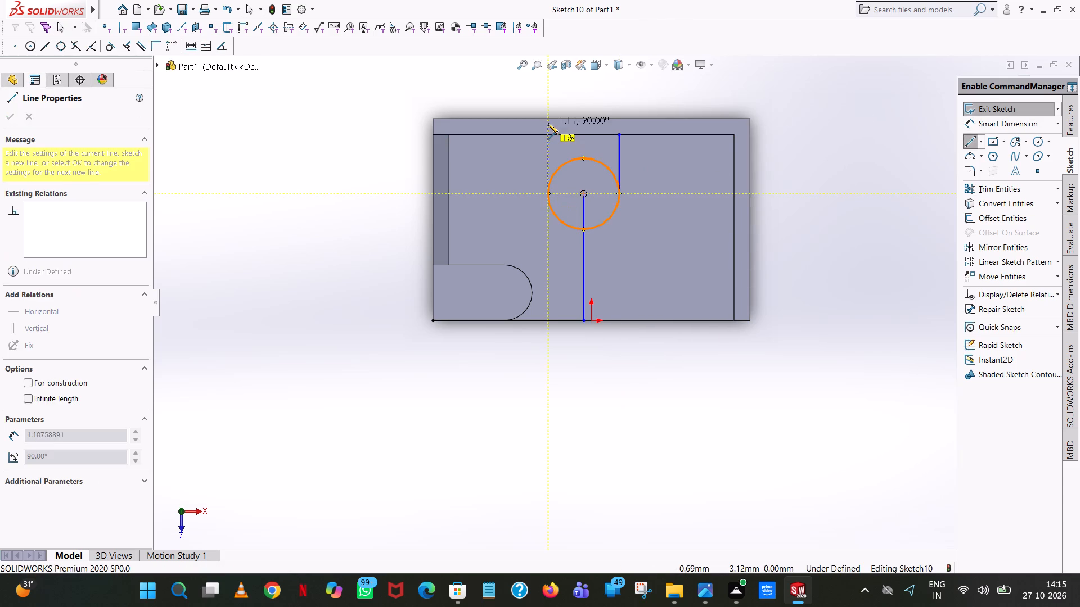
{"action": "left_click", "coordinate": [547, 119]}
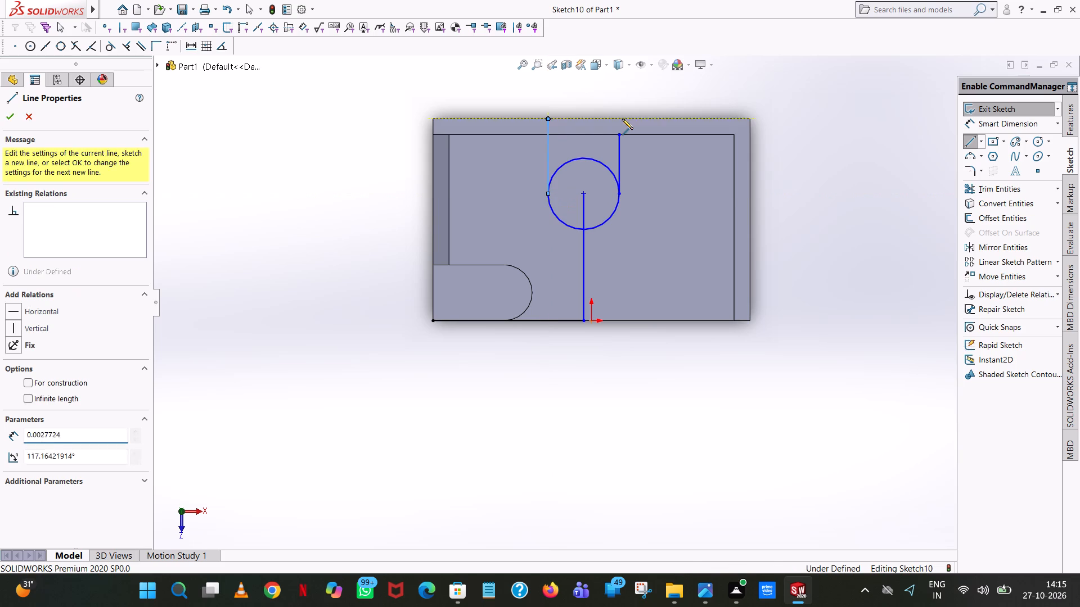
{"action": "left_click", "coordinate": [620, 119]}
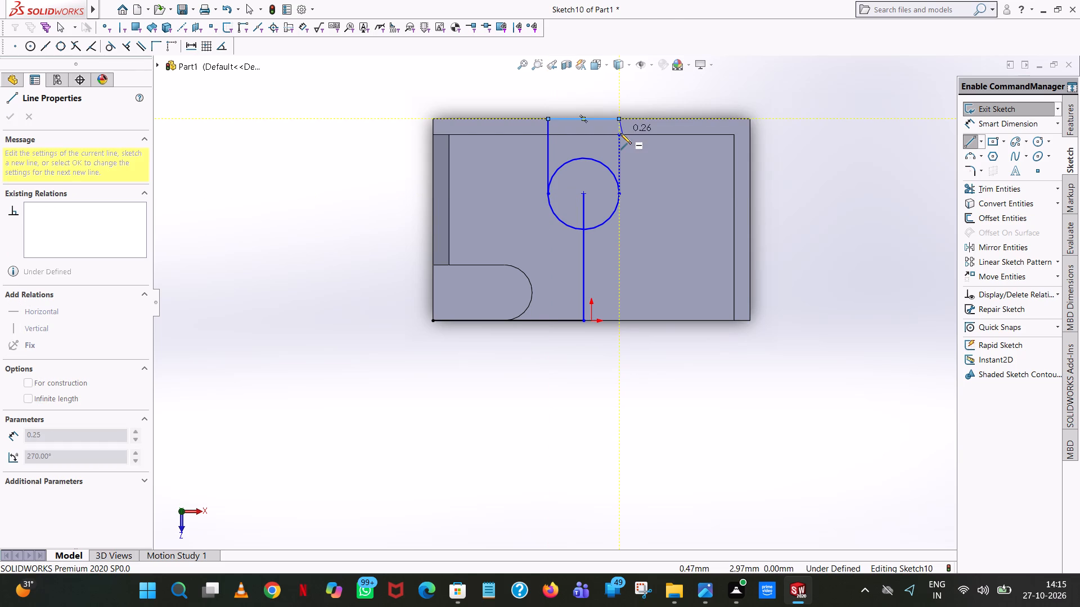
{"action": "left_click", "coordinate": [620, 133]}
{"action": "right_click", "coordinate": [620, 133]}
{"action": "left_click", "coordinate": [654, 142]}
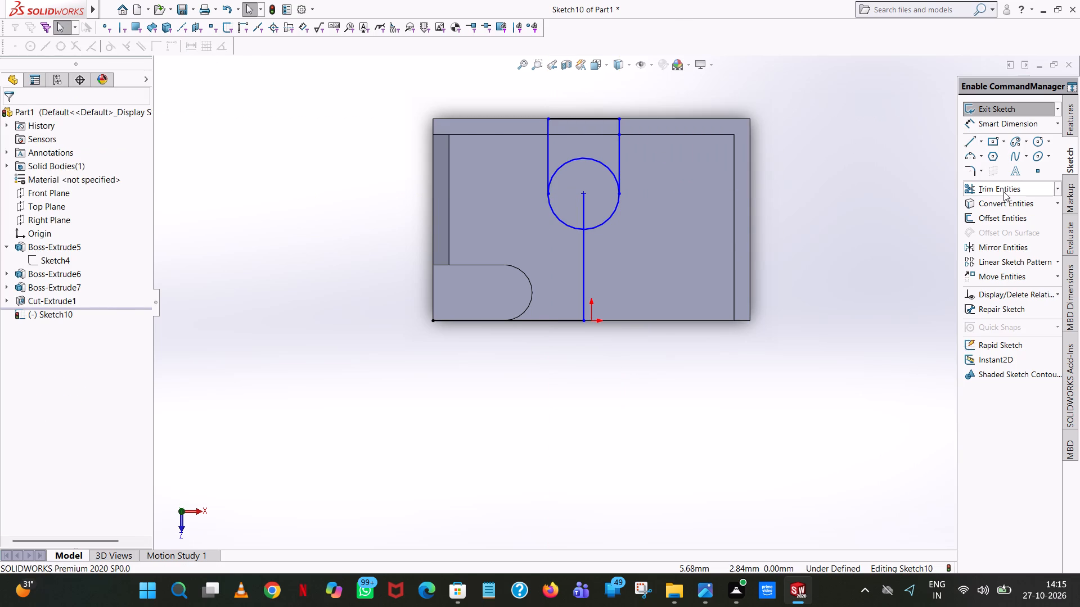
Trim away the vertical guide line and the circle's upper half, leaving a U-shaped profile against the back wall.
{"action": "left_click", "coordinate": [1003, 192]}
{"action": "left_click", "coordinate": [582, 265]}
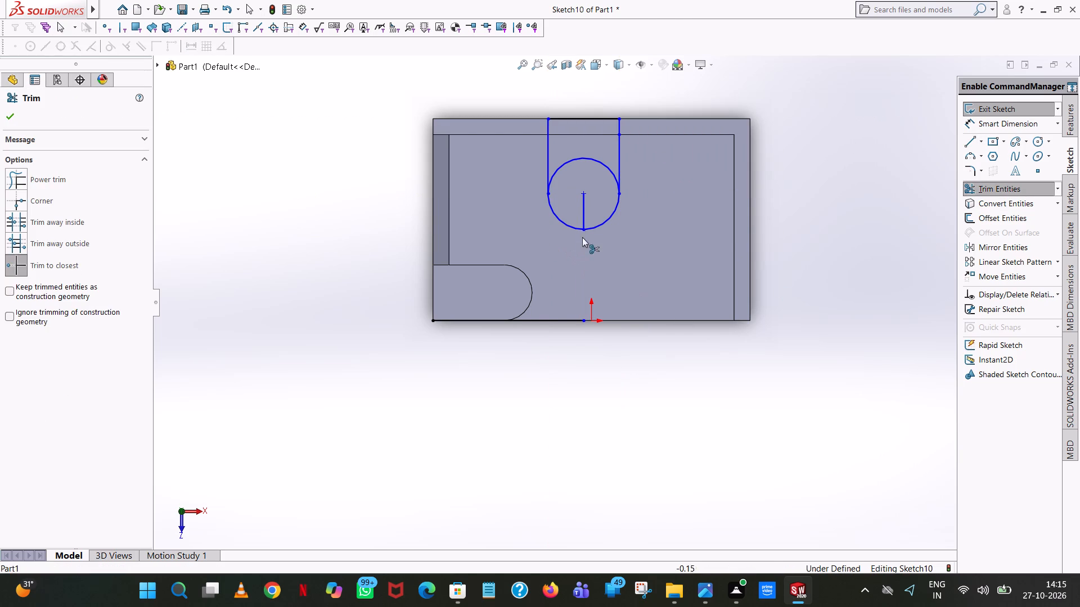
{"action": "left_click", "coordinate": [584, 206]}
{"action": "left_click", "coordinate": [582, 156]}
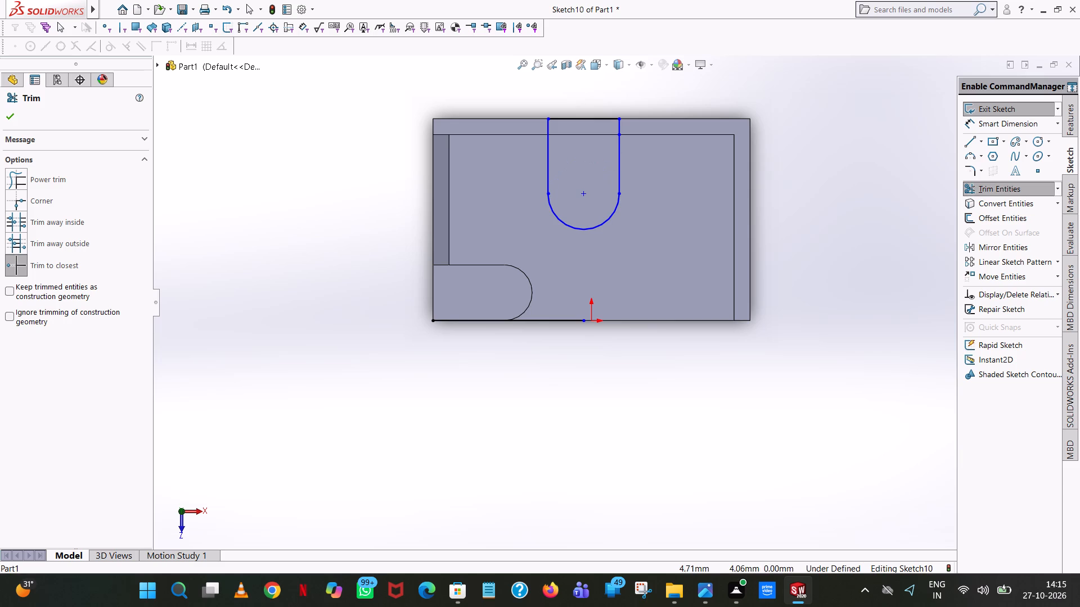
{"action": "left_click", "coordinate": [13, 114]}
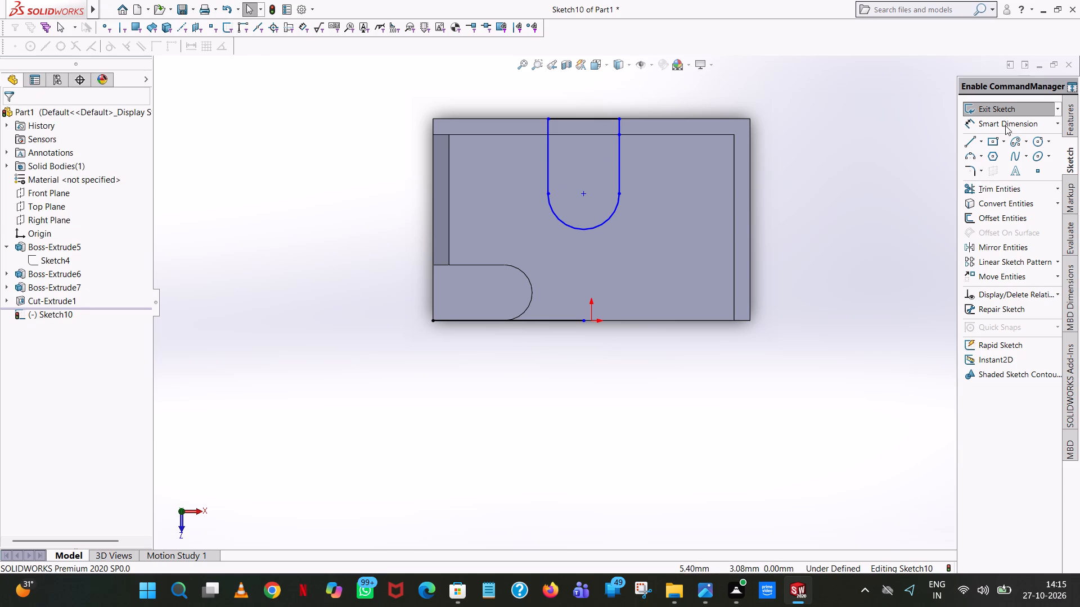
Dimension the radius of the U-shaped profile's arc.
{"action": "left_click", "coordinate": [1033, 120]}
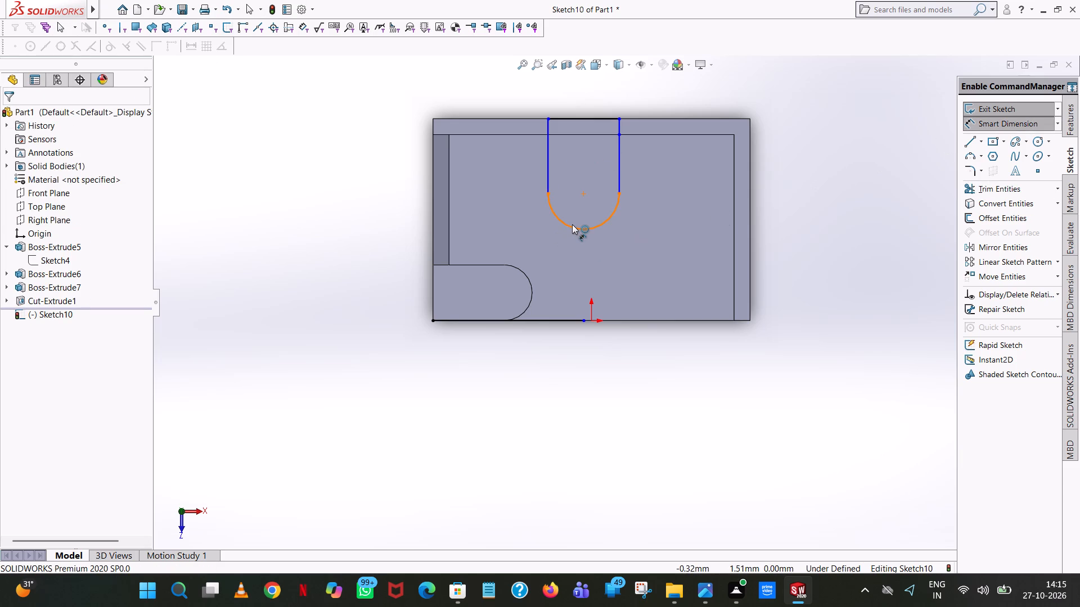
{"action": "left_click", "coordinate": [572, 224]}
{"action": "left_click", "coordinate": [504, 395]}
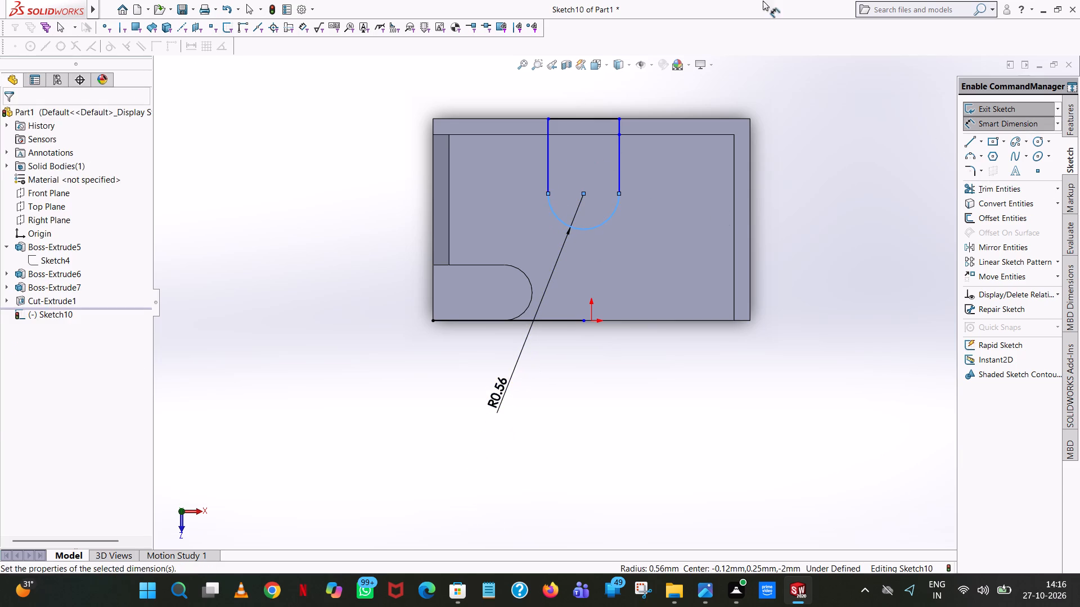
Dimension the arc centre's horizontal offset from the origin and its aligned distance from the origin.
{"action": "left_click", "coordinate": [449, 379]}
{"action": "left_click", "coordinate": [343, 174]}
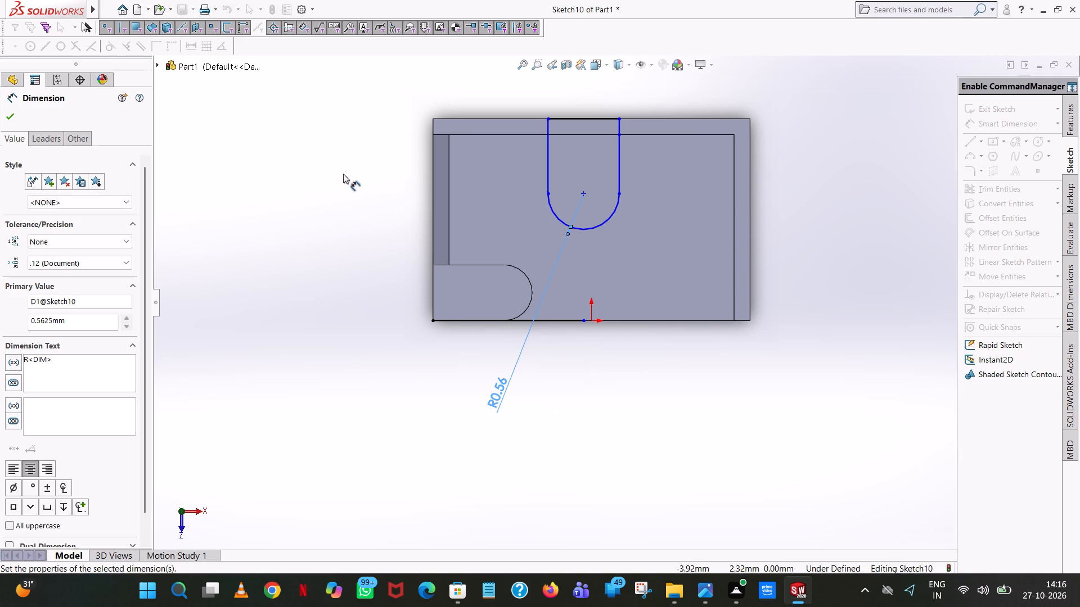
{"action": "left_click", "coordinate": [586, 194]}
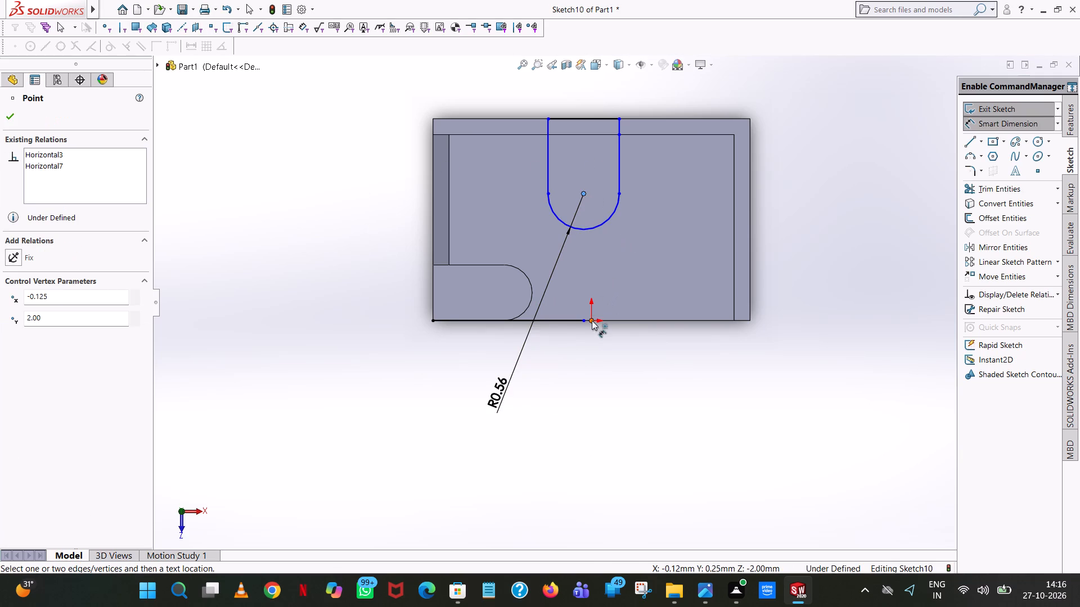
{"action": "left_click", "coordinate": [592, 320]}
{"action": "left_click", "coordinate": [587, 384]}
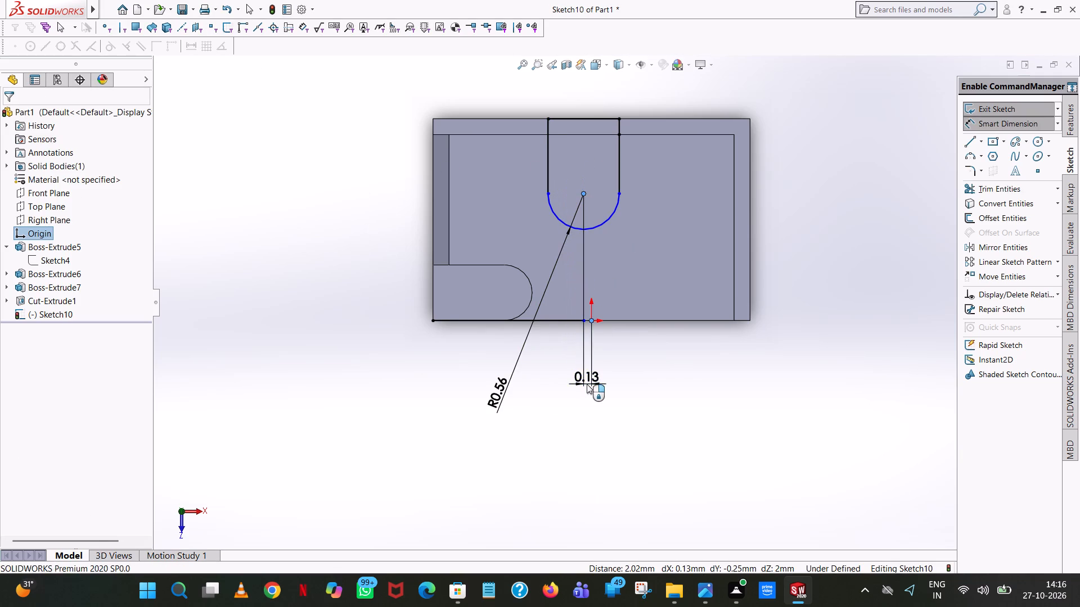
{"action": "left_click", "coordinate": [541, 367]}
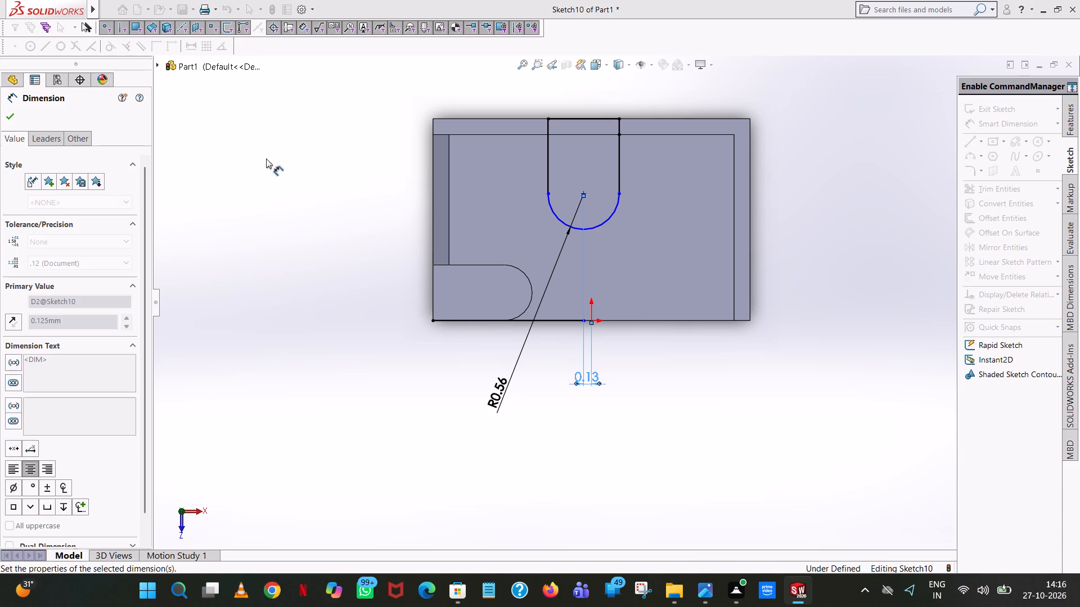
{"action": "left_click", "coordinate": [266, 158]}
{"action": "left_click", "coordinate": [592, 320]}
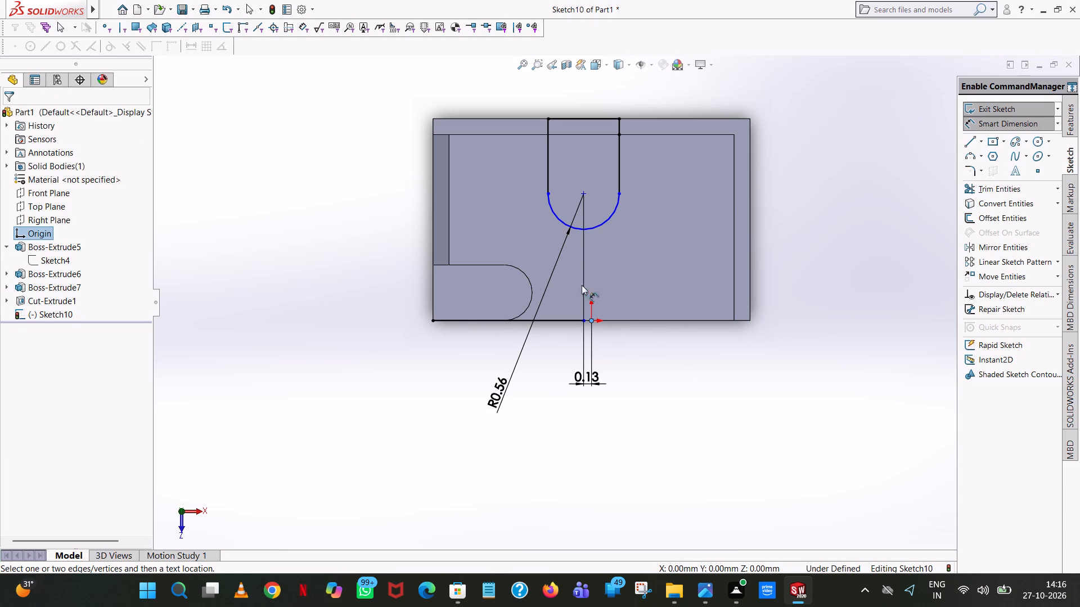
{"action": "left_click", "coordinate": [582, 196]}
{"action": "left_click", "coordinate": [816, 192]}
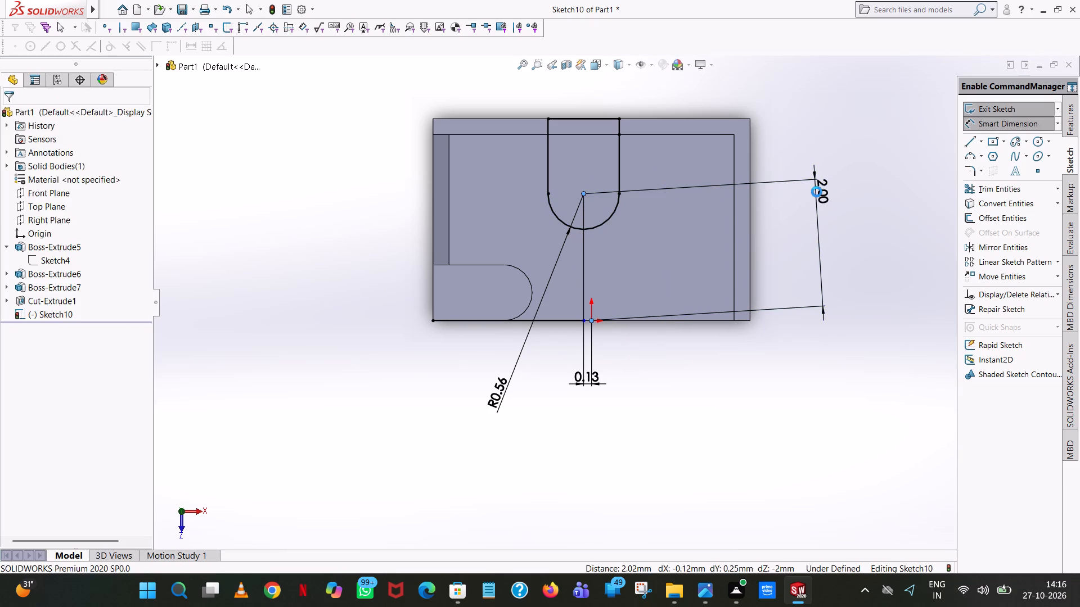
{"action": "left_click", "coordinate": [766, 179]}
{"action": "left_click", "coordinate": [835, 124]}
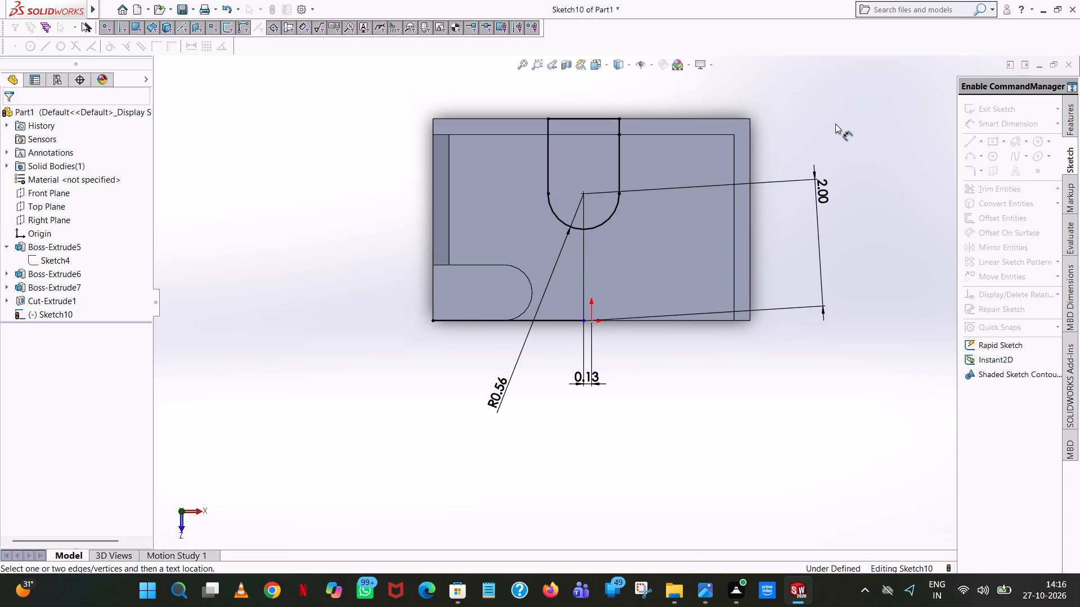
Start an extruded boss from the U-shaped profile, selecting its region inside the back wall and its full outer contour.
{"action": "left_click", "coordinate": [1070, 118]}
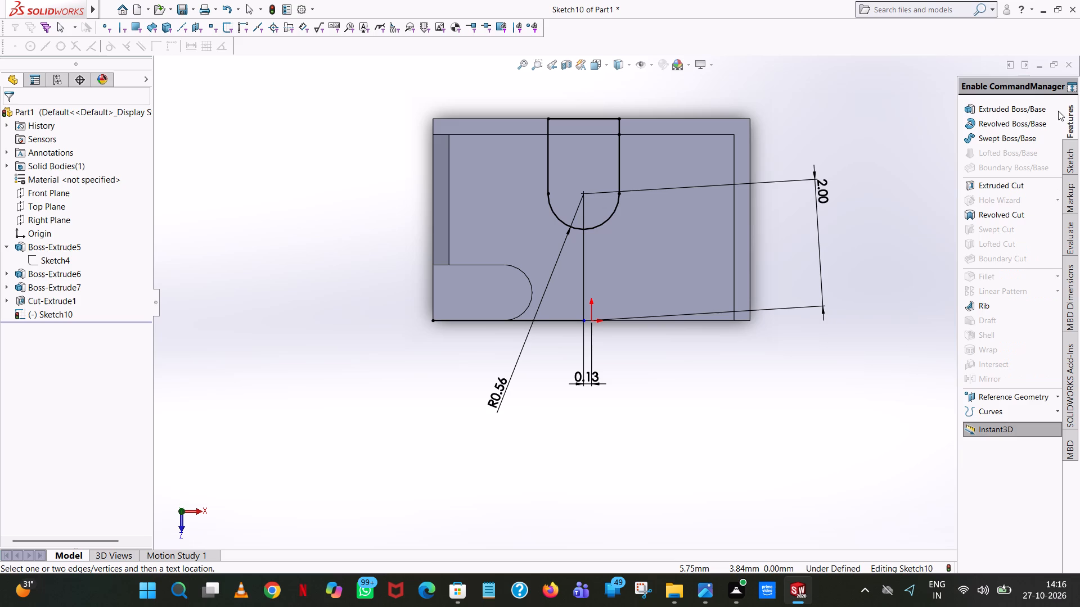
{"action": "left_click", "coordinate": [1018, 106]}
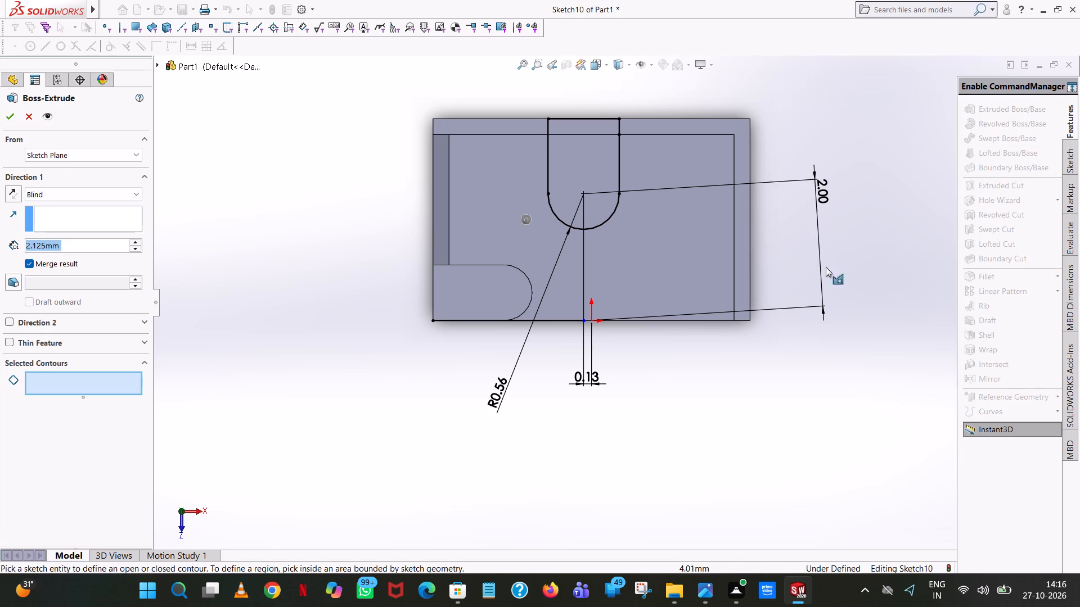
{"action": "left_click", "coordinate": [598, 171]}
{"action": "scroll", "coordinate": [697, 379], "scroll_direction": "down", "scroll_amount": 1}
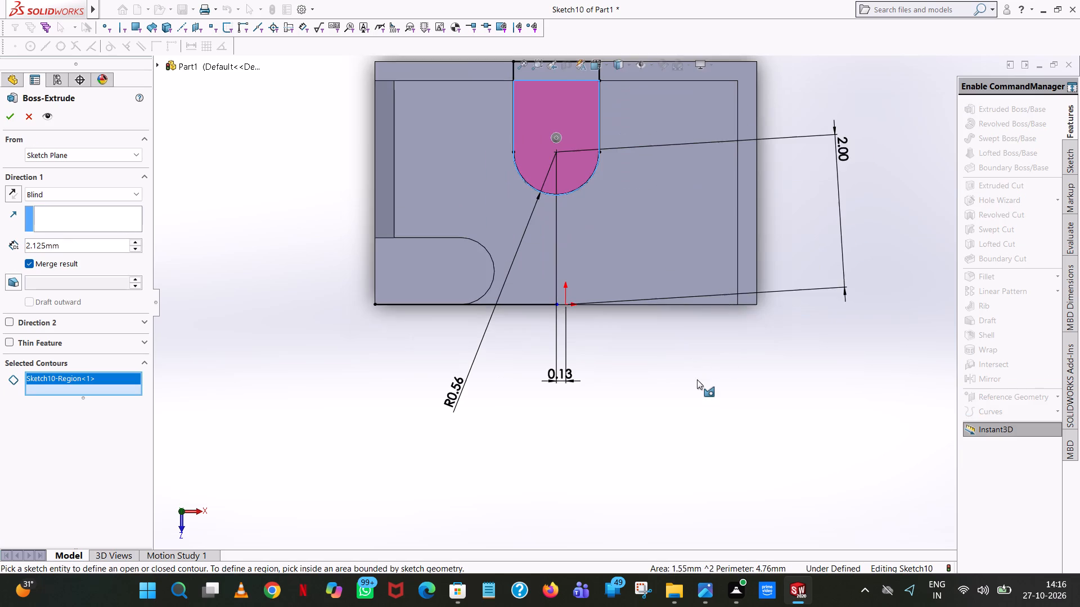
{"action": "middle_click_drag", "start_coordinate": [697, 379], "coordinate": [672, 185]}
{"action": "scroll", "coordinate": [672, 185], "scroll_direction": "down", "scroll_amount": 1}
{"action": "scroll", "coordinate": [672, 185], "scroll_direction": "up", "scroll_amount": 5}
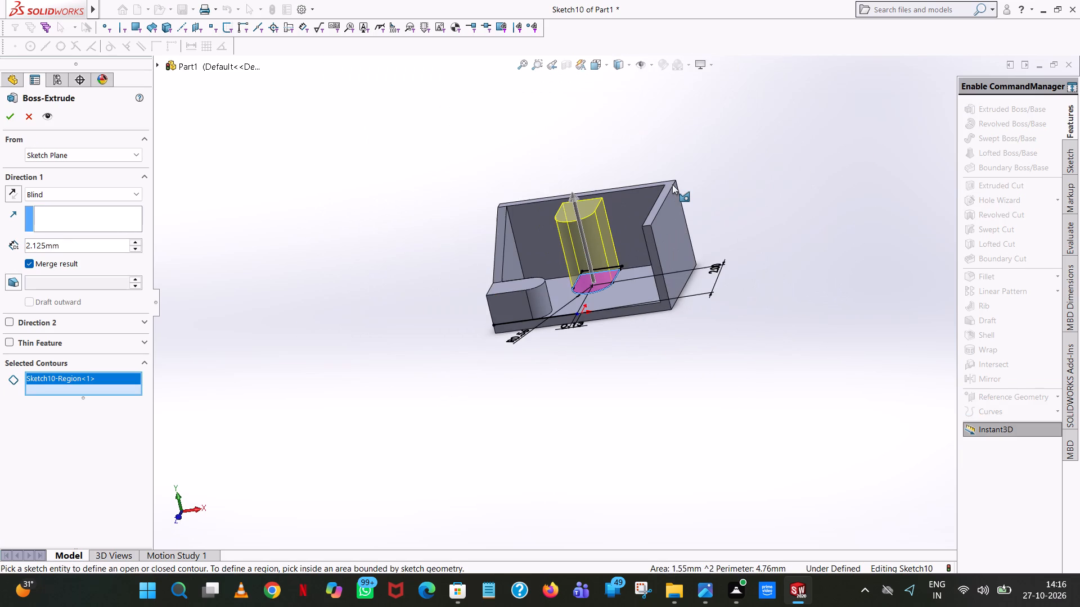
{"action": "middle_click_drag", "start_coordinate": [691, 212], "coordinate": [760, 482]}
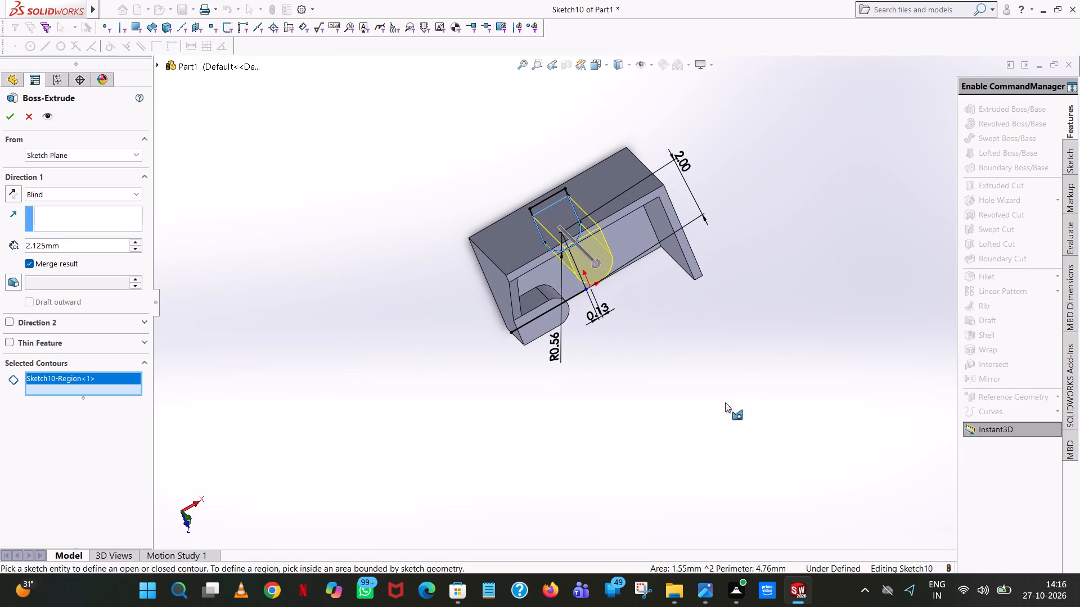
{"action": "left_click", "coordinate": [553, 198]}
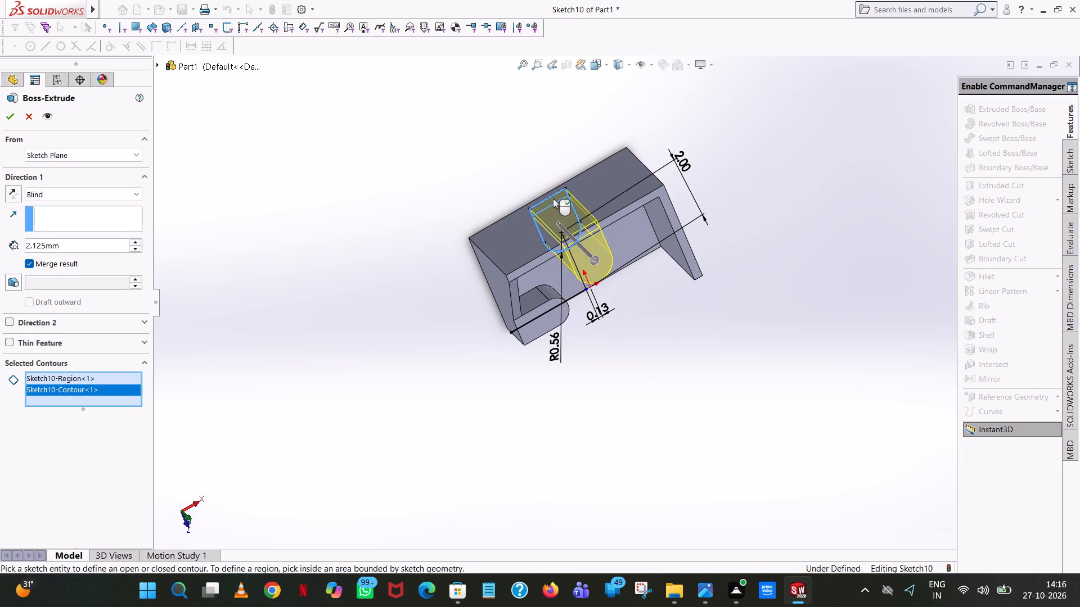
Extrude the selected U-shaped contours upward from the base floor to a blind depth of 1.50 mm, merged with the body.
{"action": "scroll", "coordinate": [686, 327], "scroll_direction": "up", "scroll_amount": 1}
{"action": "middle_click_drag", "start_coordinate": [686, 328], "coordinate": [642, 62]}
{"action": "scroll", "coordinate": [664, 290], "scroll_direction": "up", "scroll_amount": 1}
{"action": "scroll", "coordinate": [641, 62], "scroll_direction": "up", "scroll_amount": 1}
{"action": "middle_click_drag", "start_coordinate": [642, 62], "coordinate": [641, 62]}
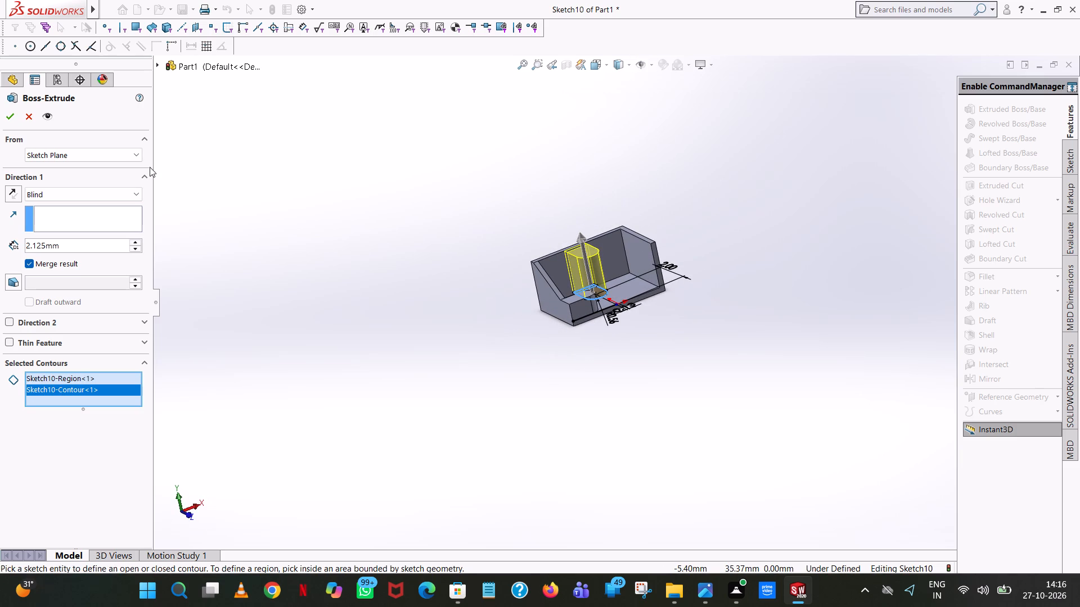
{"action": "double_click", "coordinate": [90, 239]}
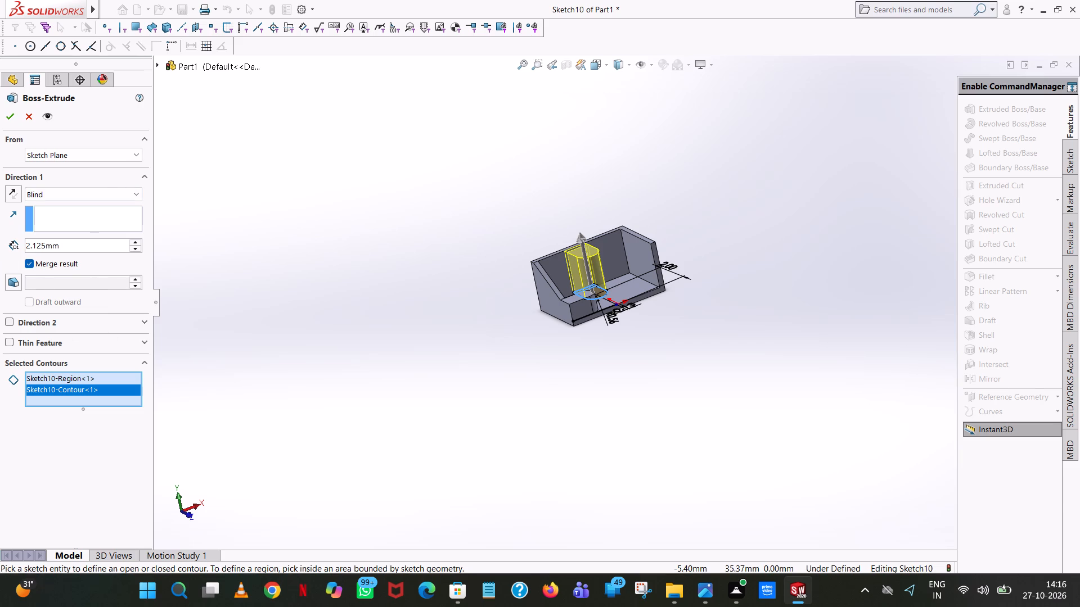
{"action": "double_click", "coordinate": [88, 244]}
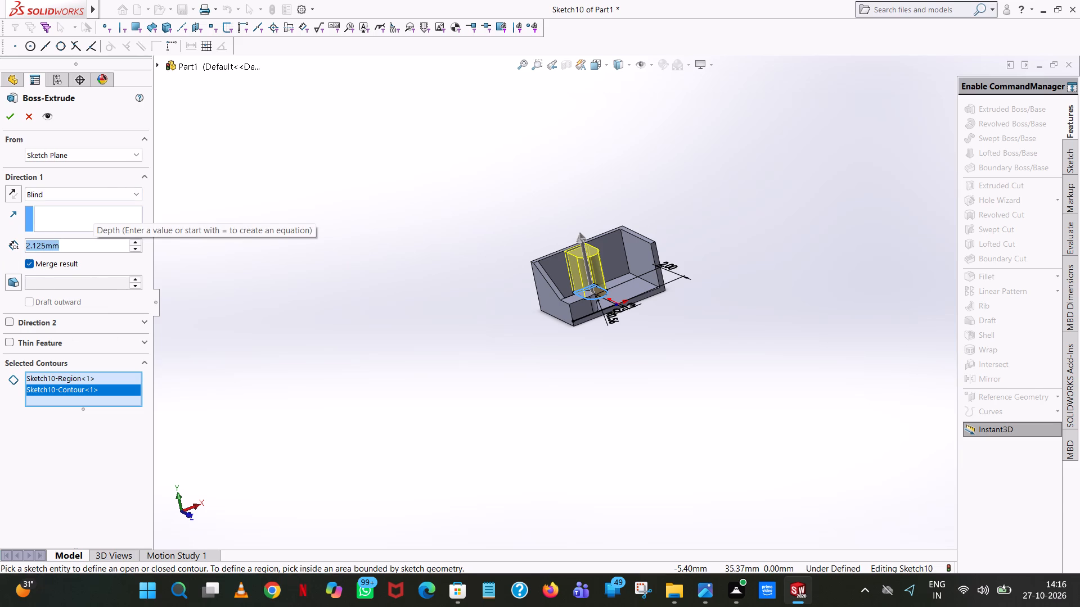
{"action": "key", "text": "1"}
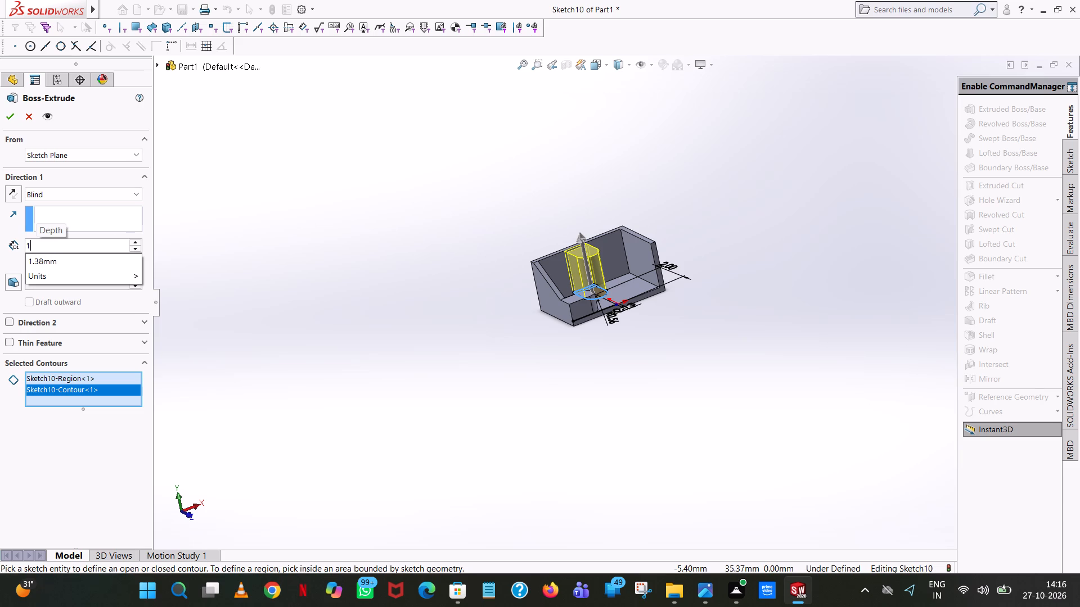
{"action": "key", "text": "period"}
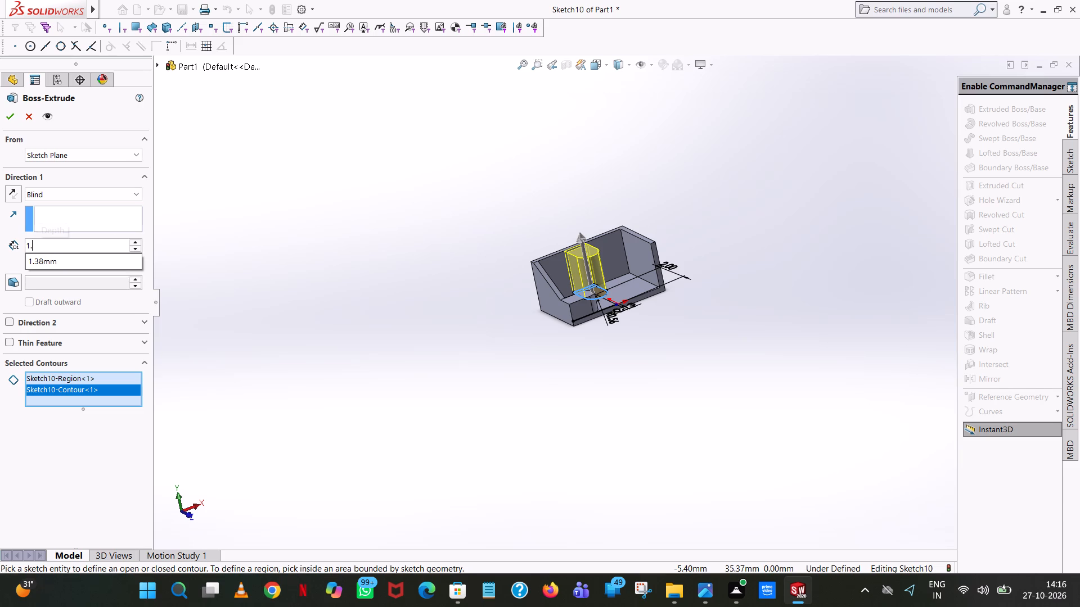
{"action": "key", "text": "7"}
{"action": "type", "text": "50"}
{"action": "key", "text": "minus"}
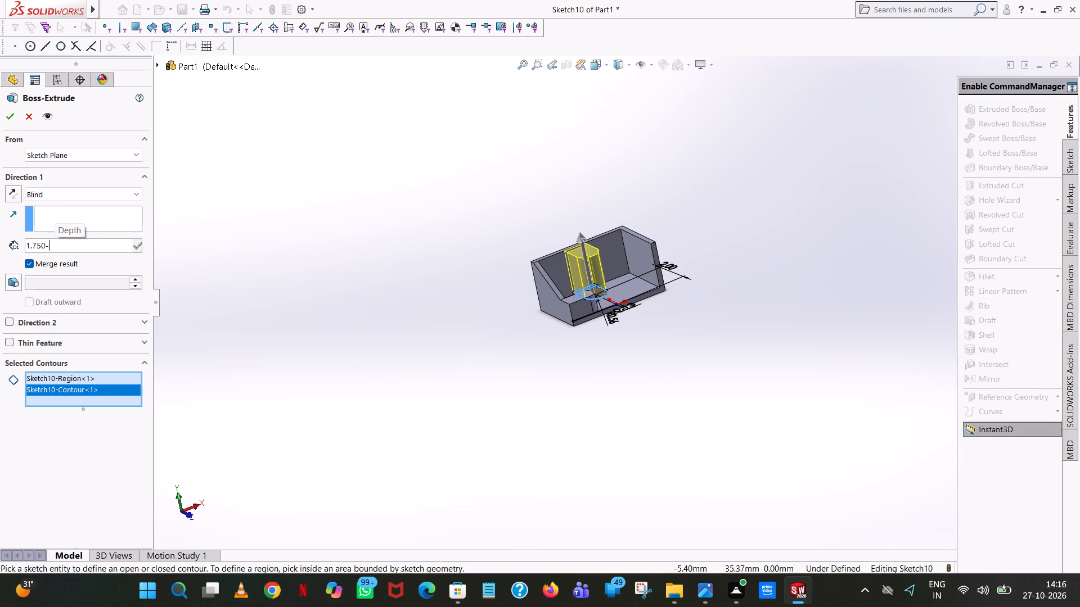
{"action": "type", "text": "0."}
{"action": "type", "text": "250"}
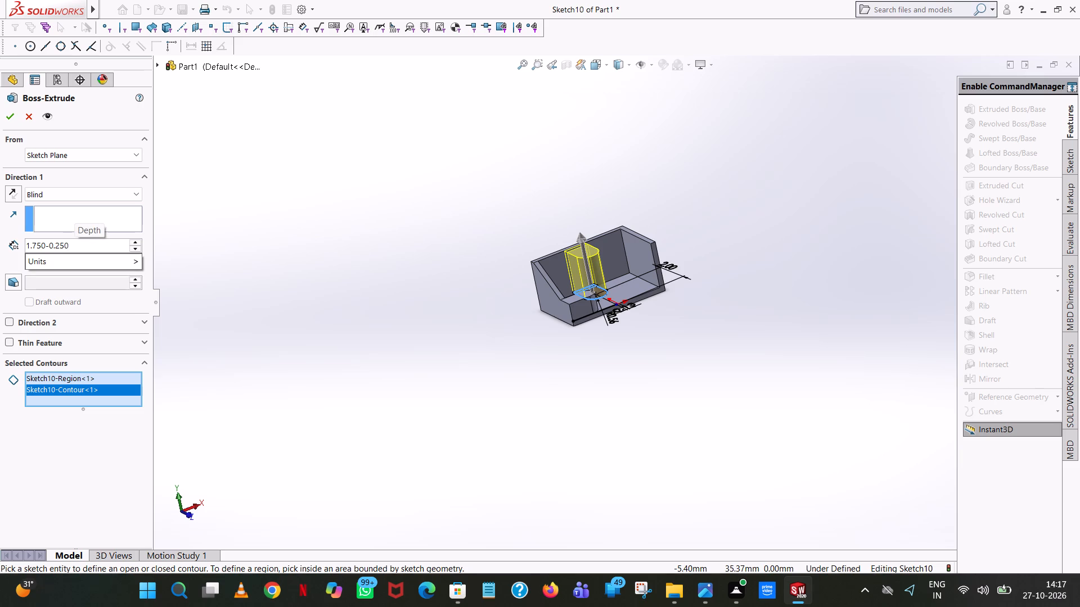
{"action": "key", "text": "Return"}
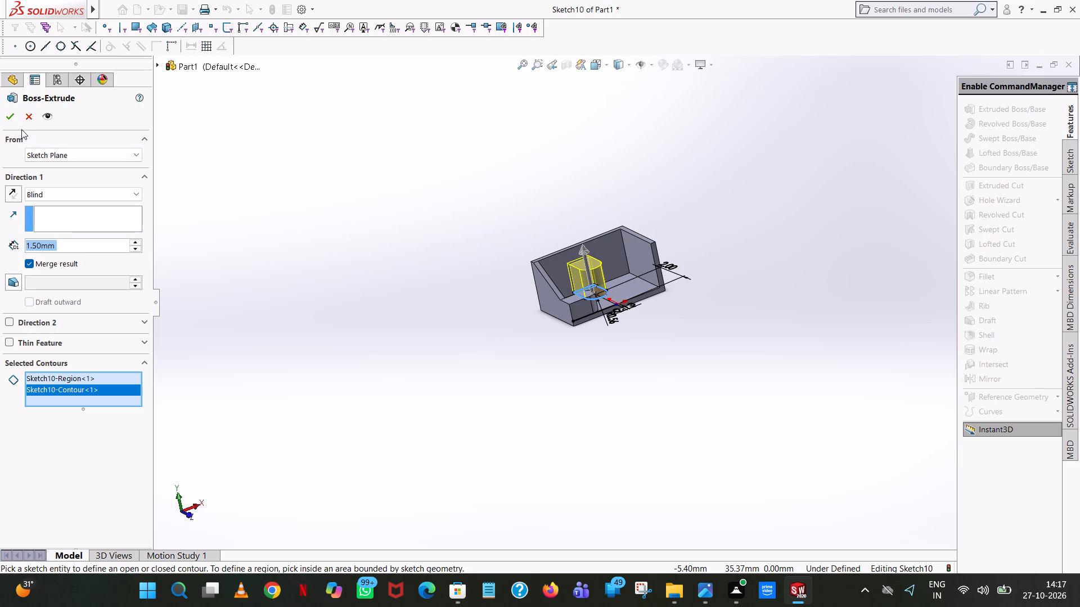
{"action": "left_click", "coordinate": [5, 117]}
Examine the bracket and the new U-shaped boss from several angles, including the side and from above.
{"action": "left_click", "coordinate": [646, 375]}
{"action": "scroll", "coordinate": [636, 389], "scroll_direction": "up", "scroll_amount": 1}
{"action": "middle_click_drag", "start_coordinate": [646, 381], "coordinate": [649, 373]}
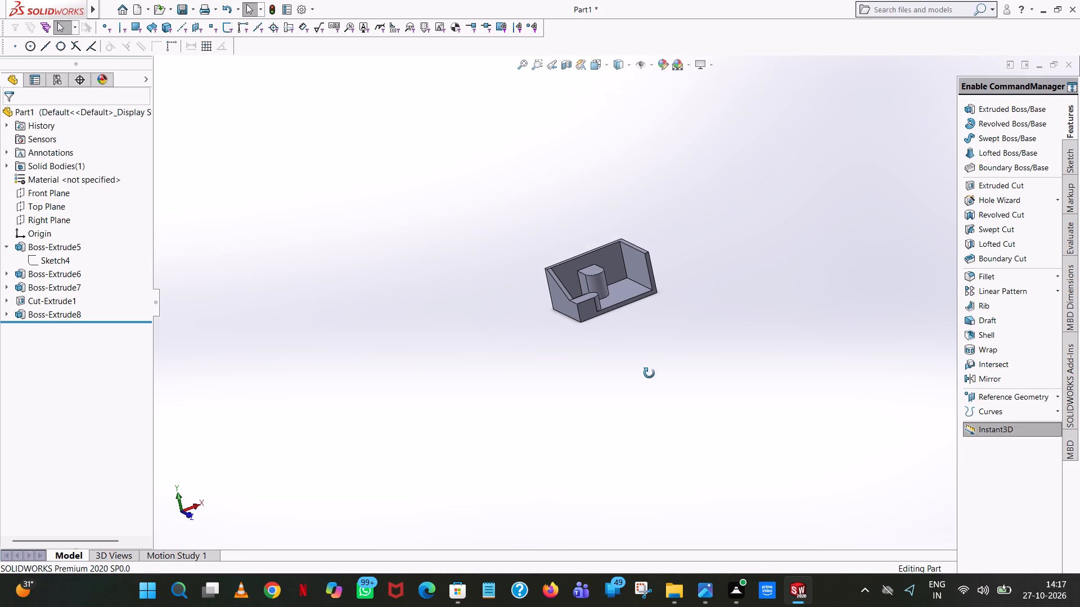
{"action": "middle_click_drag", "start_coordinate": [649, 373], "coordinate": [695, 314]}
{"action": "scroll", "coordinate": [665, 298], "scroll_direction": "down", "scroll_amount": 4}
{"action": "middle_click_drag", "start_coordinate": [697, 295], "coordinate": [710, 286]}
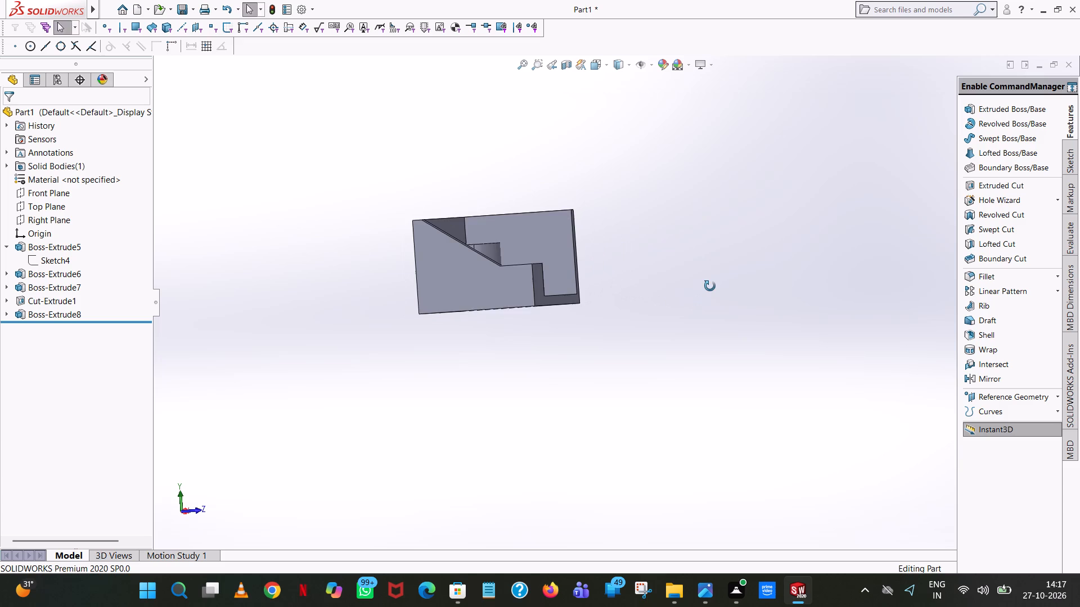
{"action": "middle_click_drag", "start_coordinate": [710, 286], "coordinate": [714, 294]}
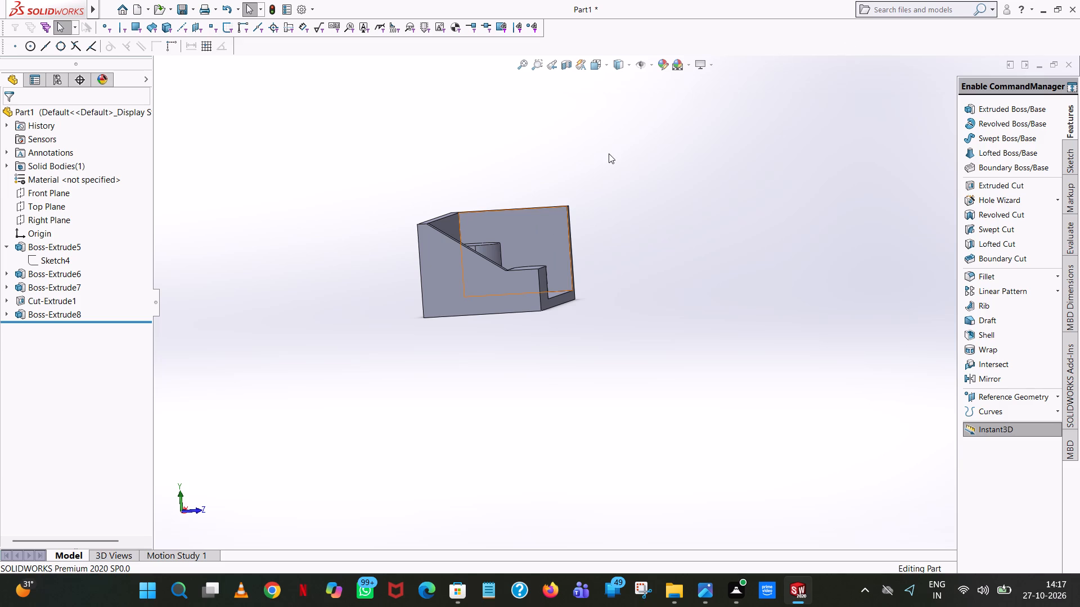
{"action": "middle_click_drag", "start_coordinate": [609, 153], "coordinate": [560, 332]}
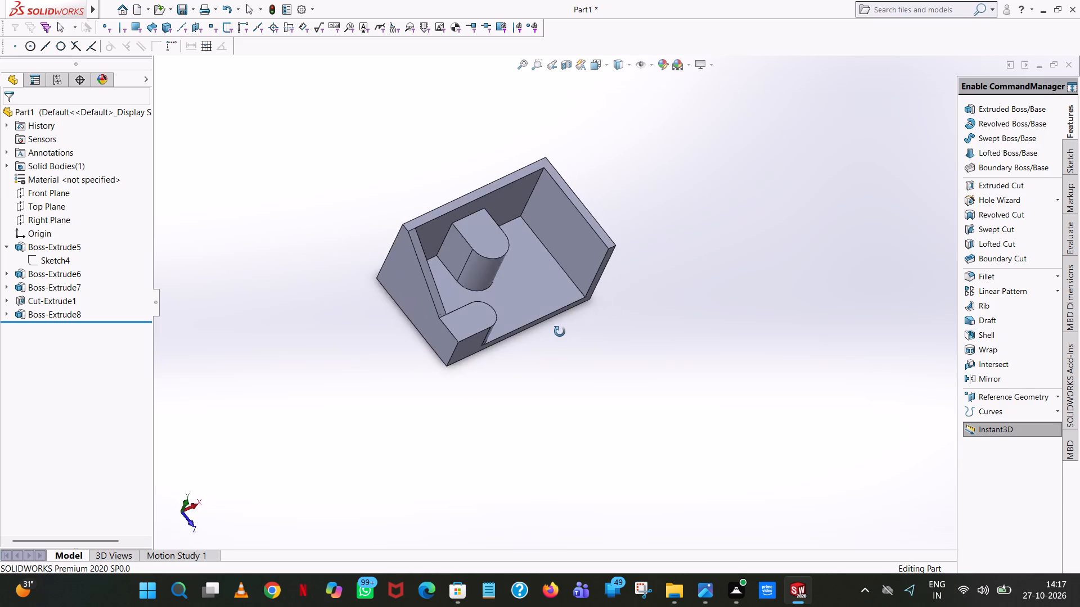
{"action": "middle_click_drag", "start_coordinate": [560, 332], "coordinate": [539, 369]}
{"action": "scroll", "coordinate": [561, 369], "scroll_direction": "up", "scroll_amount": 1}
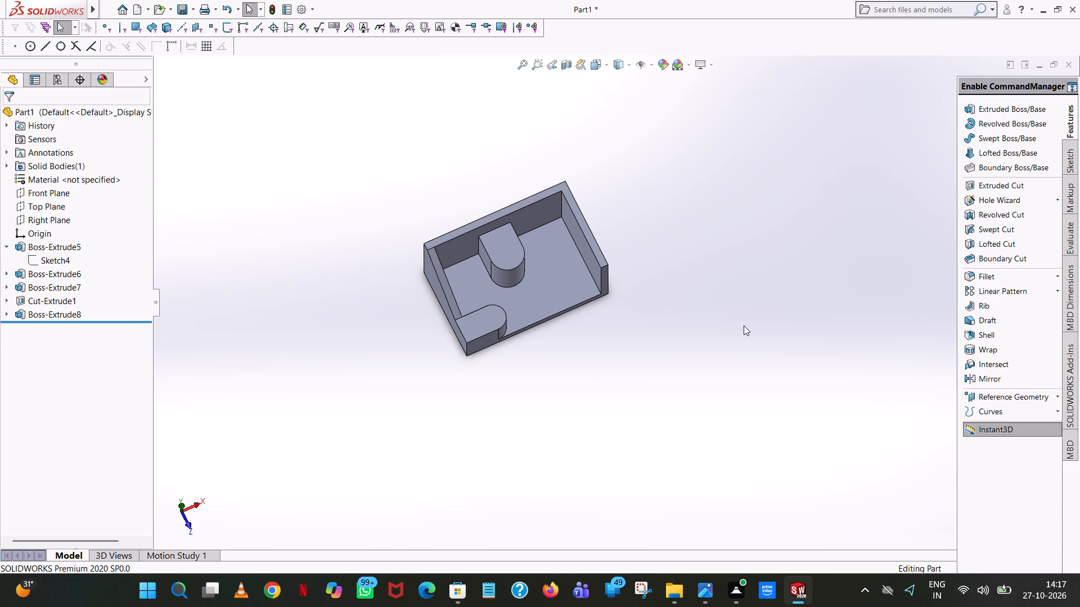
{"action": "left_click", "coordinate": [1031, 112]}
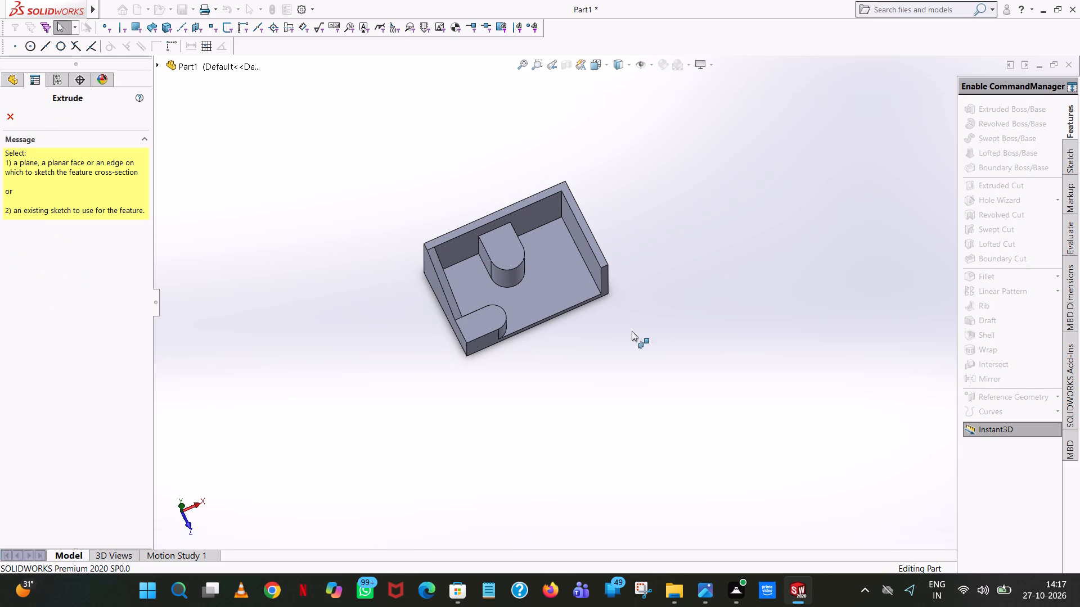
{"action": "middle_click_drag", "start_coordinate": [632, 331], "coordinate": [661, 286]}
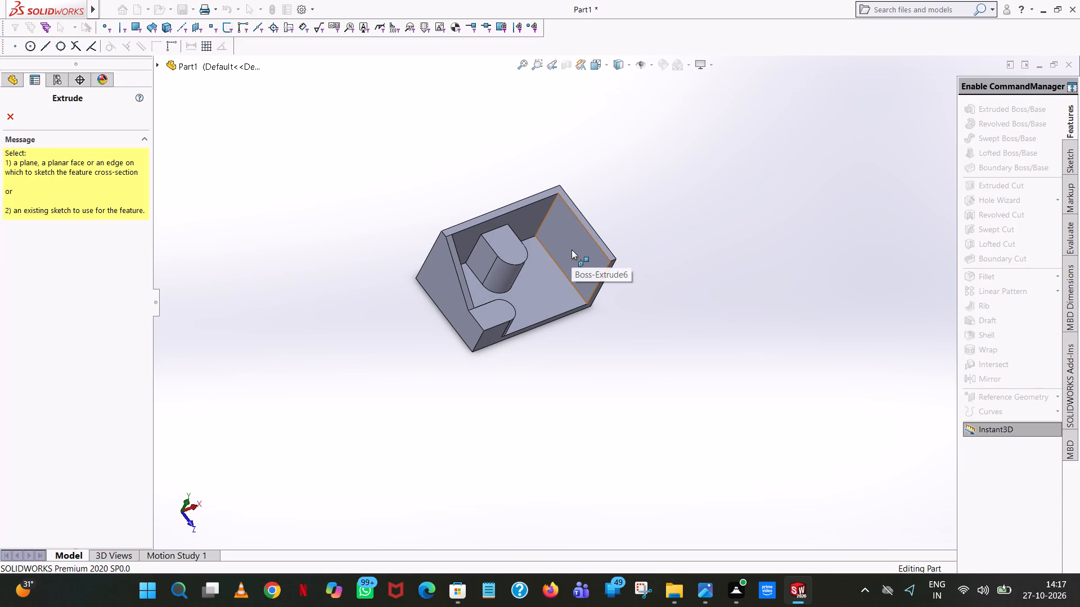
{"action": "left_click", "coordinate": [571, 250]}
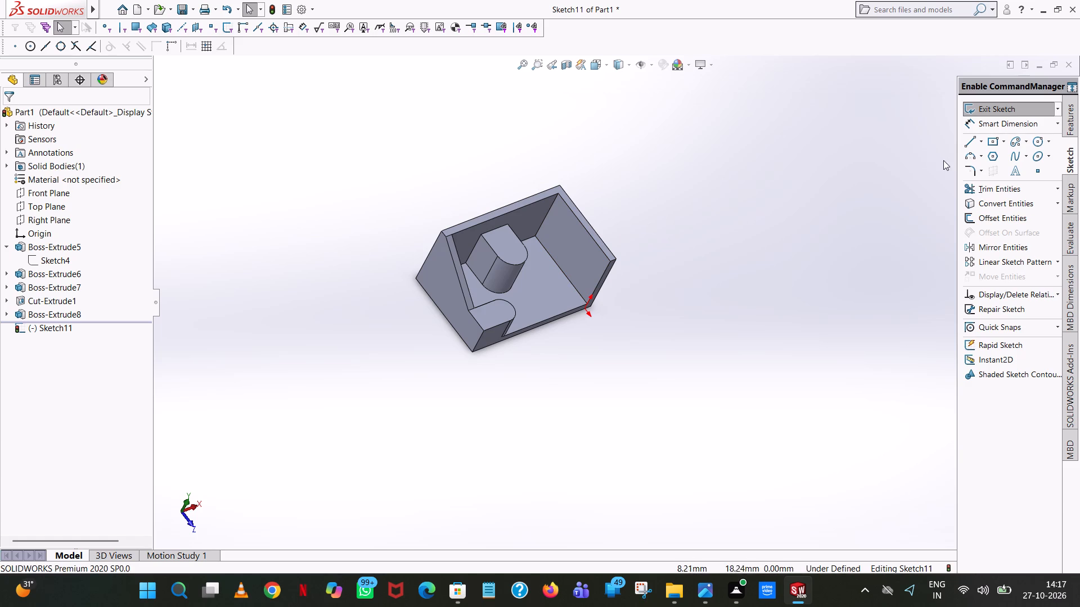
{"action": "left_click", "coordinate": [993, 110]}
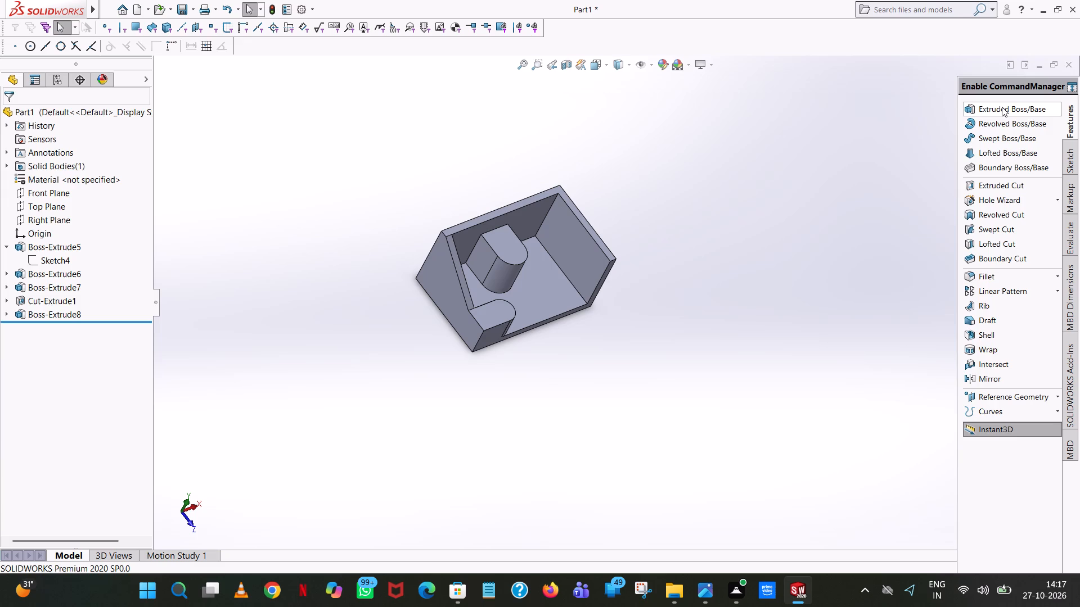
Start an extruded boss sketch on the base floor and draw a 2.250 mm line from the outer back corner along the plain side wall's outer edge.
{"action": "left_click", "coordinate": [1002, 107]}
{"action": "left_click", "coordinate": [547, 274]}
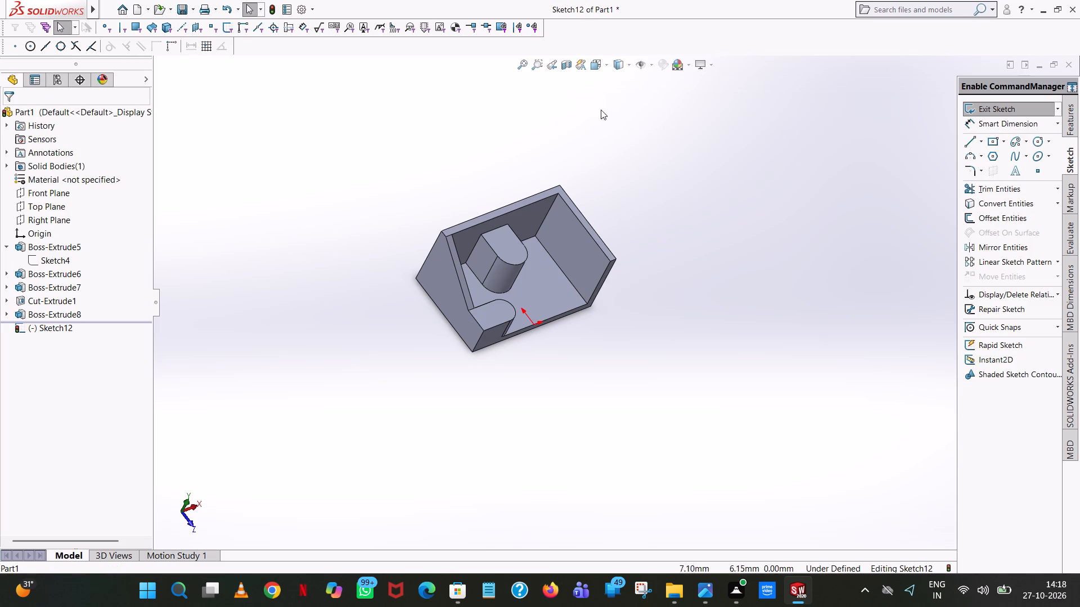
{"action": "left_click", "coordinate": [608, 63]}
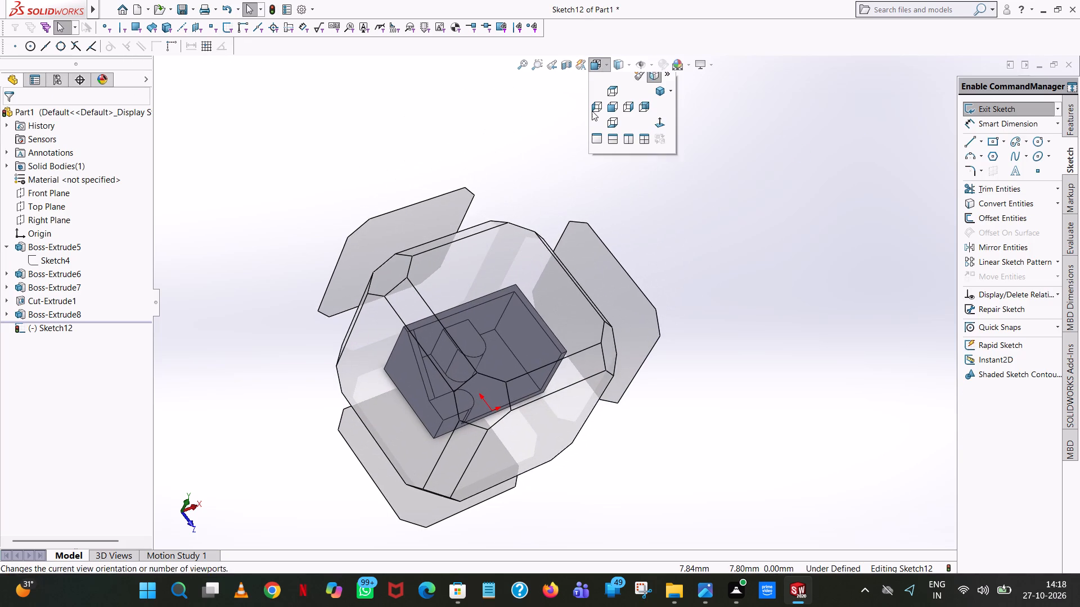
{"action": "left_click", "coordinate": [660, 121]}
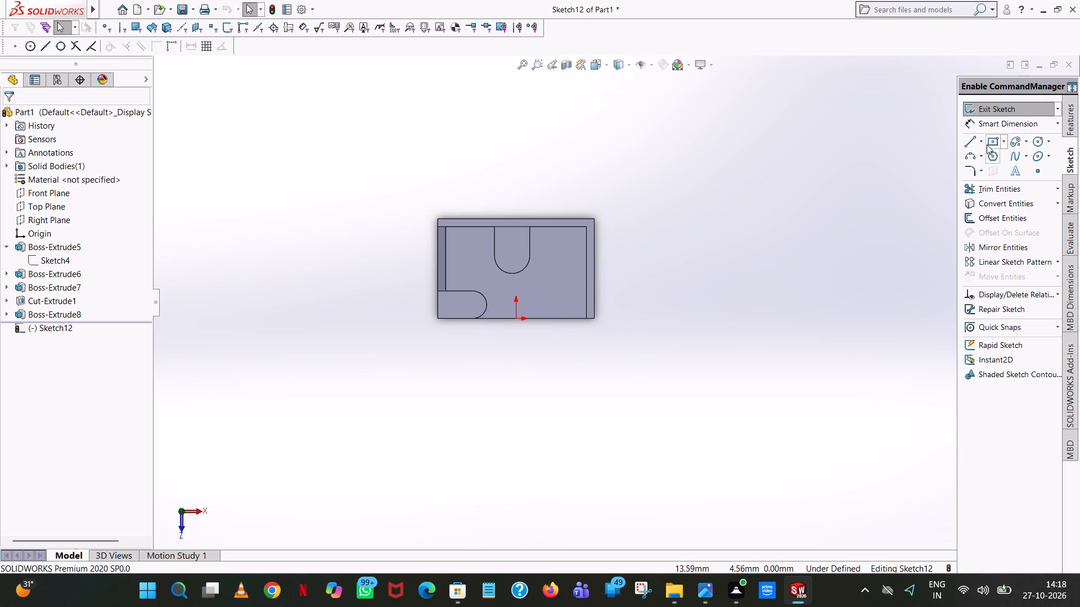
{"action": "left_click", "coordinate": [964, 139]}
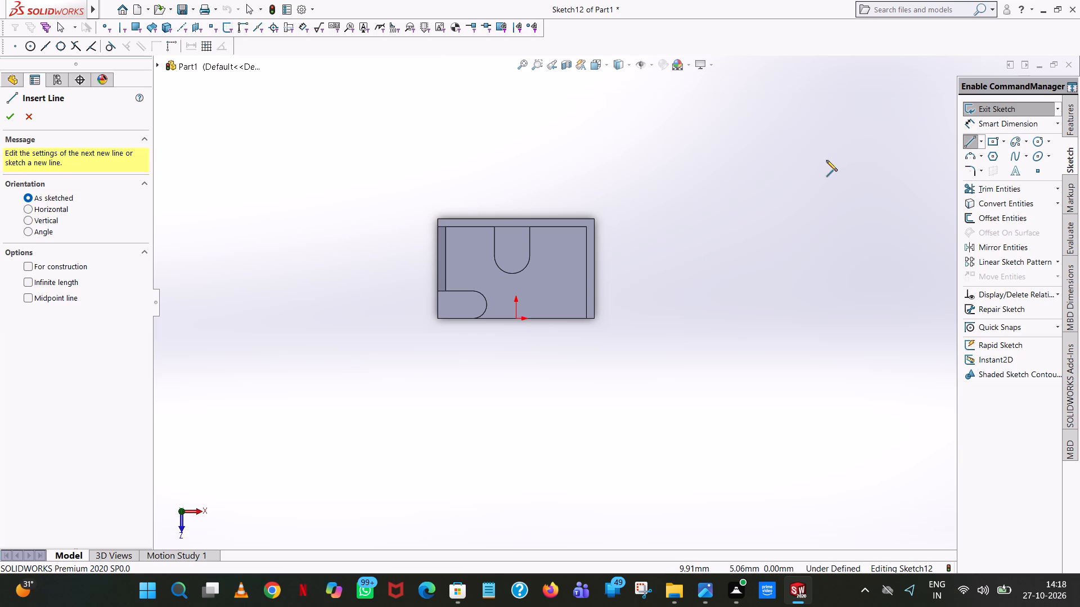
{"action": "left_click", "coordinate": [593, 219]}
{"action": "scroll", "coordinate": [575, 274], "scroll_direction": "down", "scroll_amount": 2}
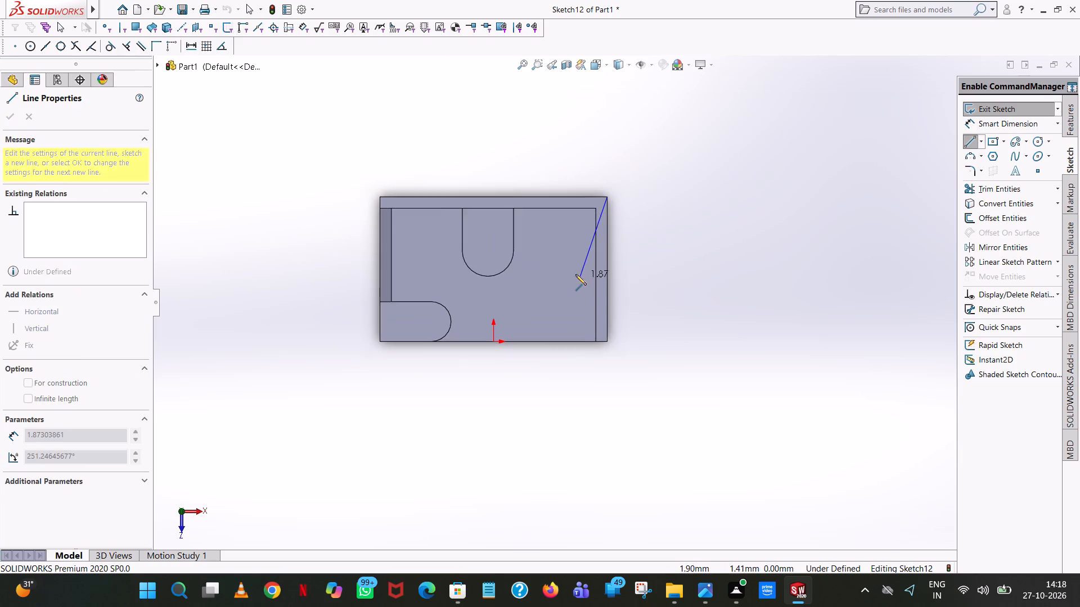
{"action": "scroll", "coordinate": [575, 274], "scroll_direction": "down", "scroll_amount": 2}
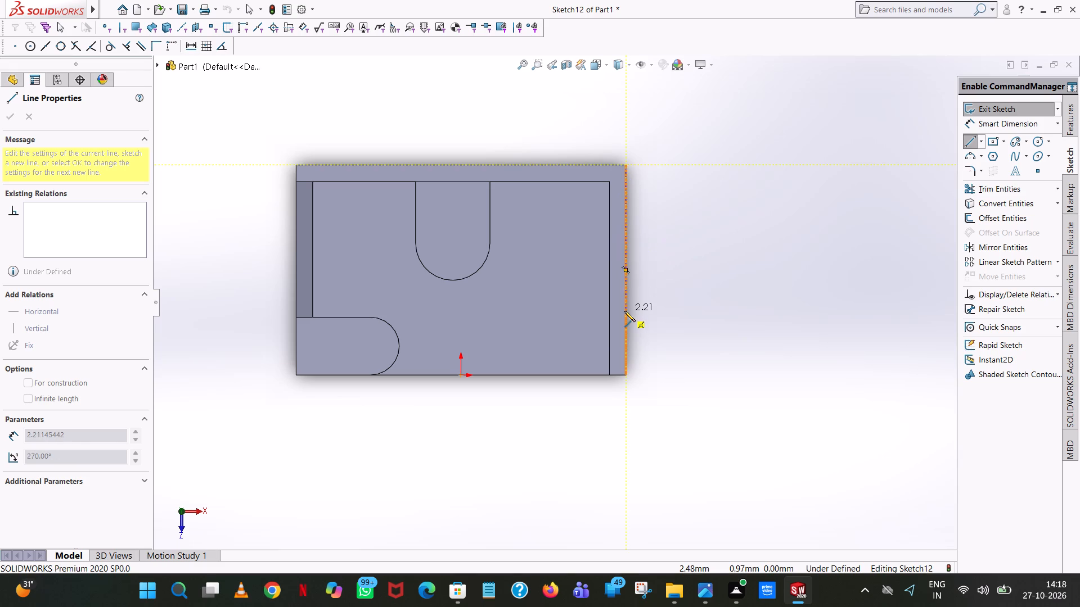
{"action": "left_click", "coordinate": [624, 311]}
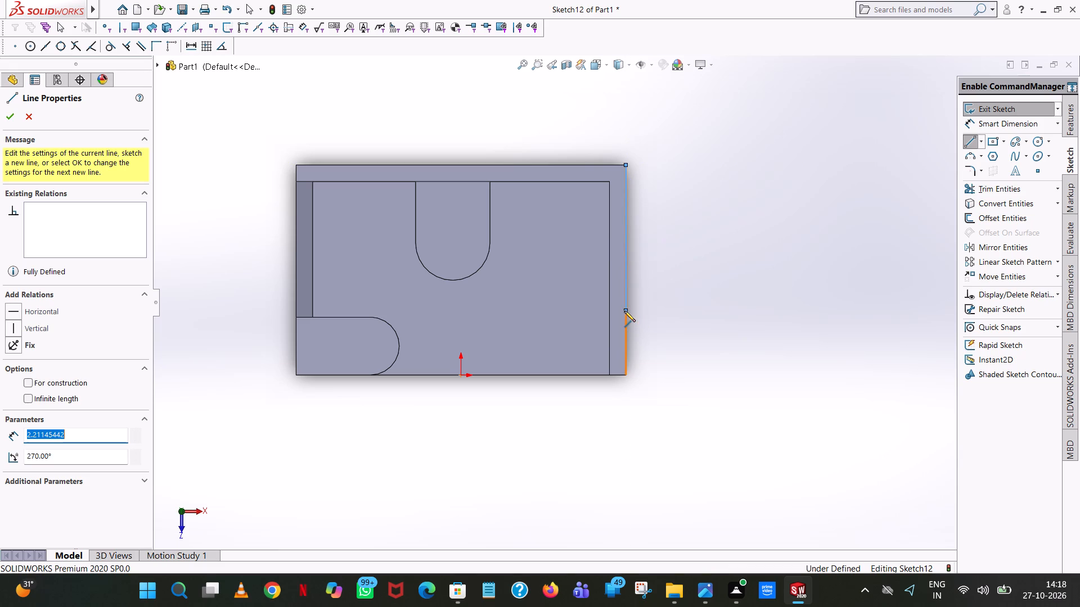
{"action": "key", "text": "2"}
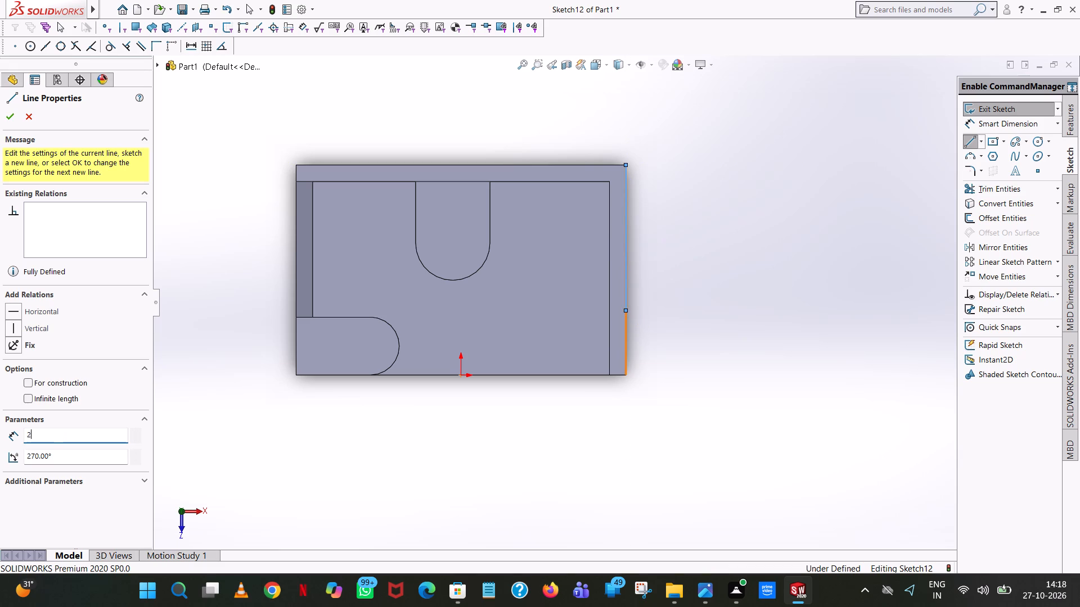
{"action": "key", "text": "period"}
{"action": "type", "text": "250"}
{"action": "key", "text": "Return"}
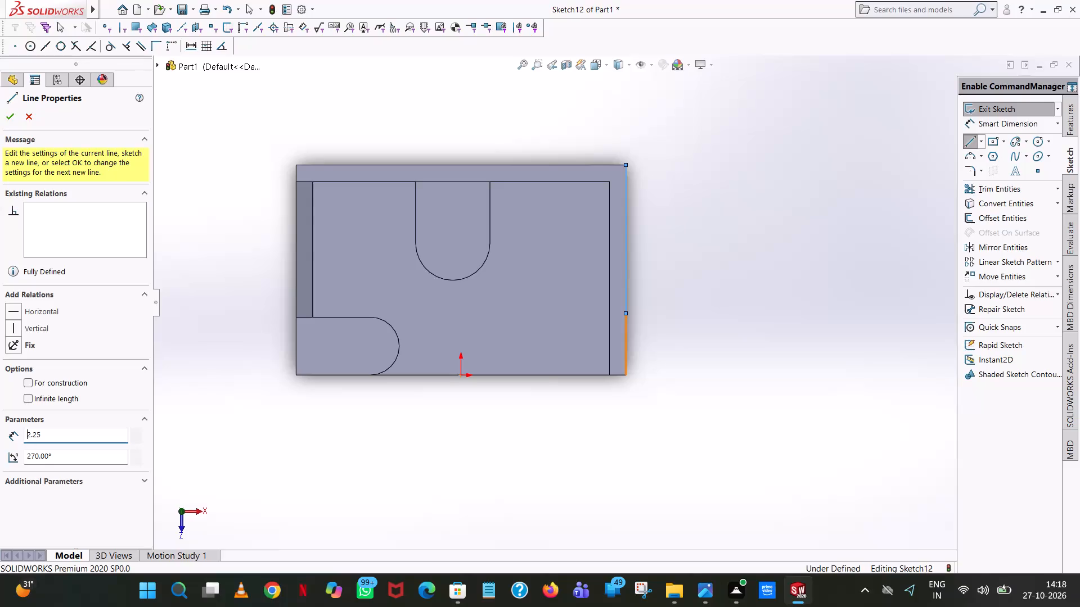
Draw a 0.500 mm horizontal line inward from the front end of the 2.250 mm line.
{"action": "left_click", "coordinate": [588, 314]}
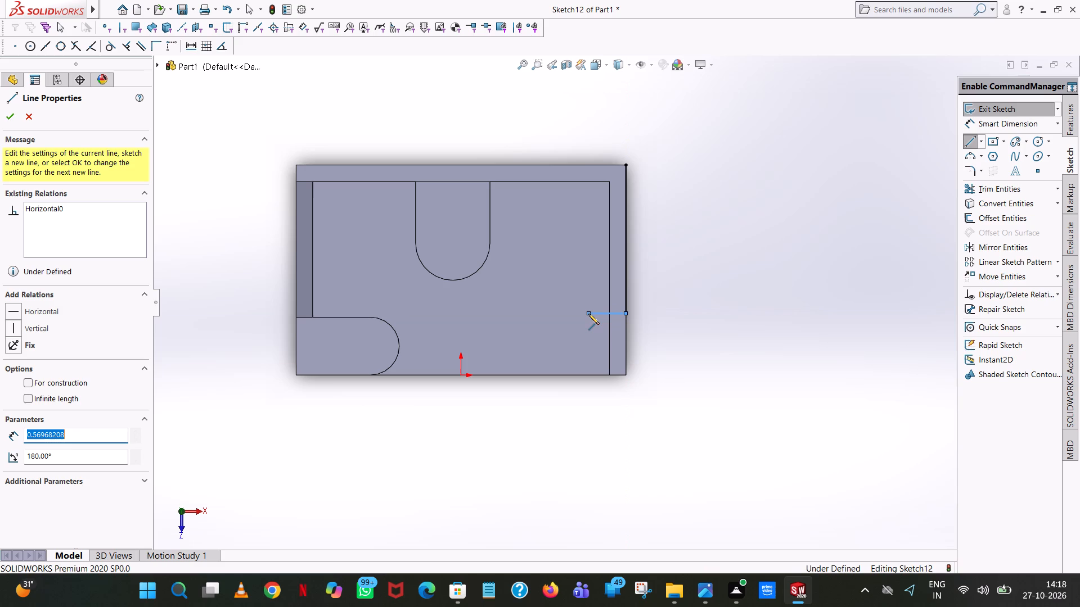
{"action": "type", "text": "0.500"}
{"action": "key", "text": "Return"}
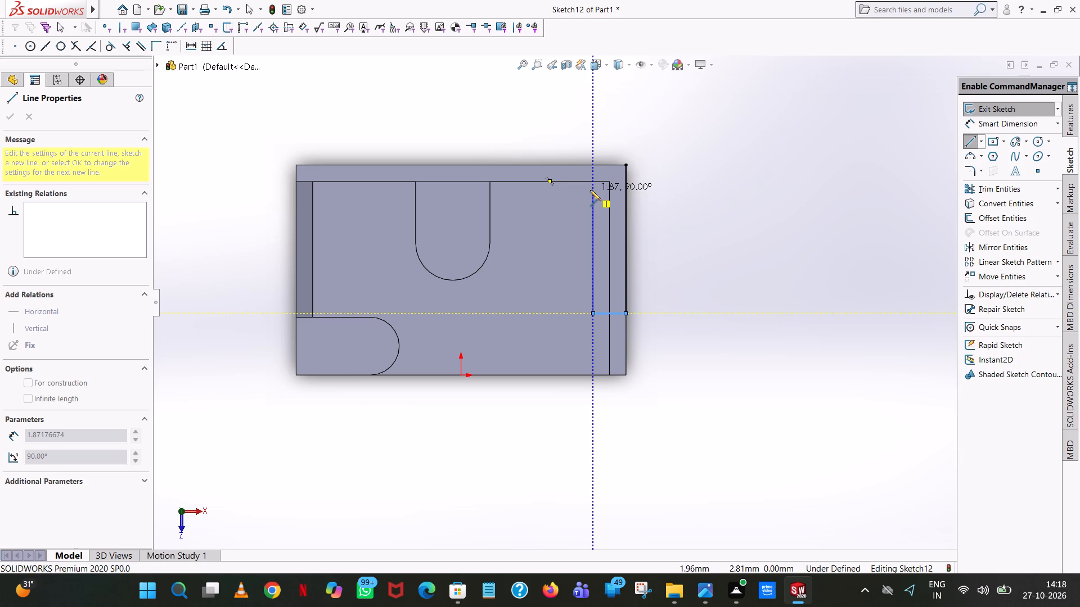
{"action": "right_click", "coordinate": [590, 190]}
{"action": "left_click", "coordinate": [610, 194]}
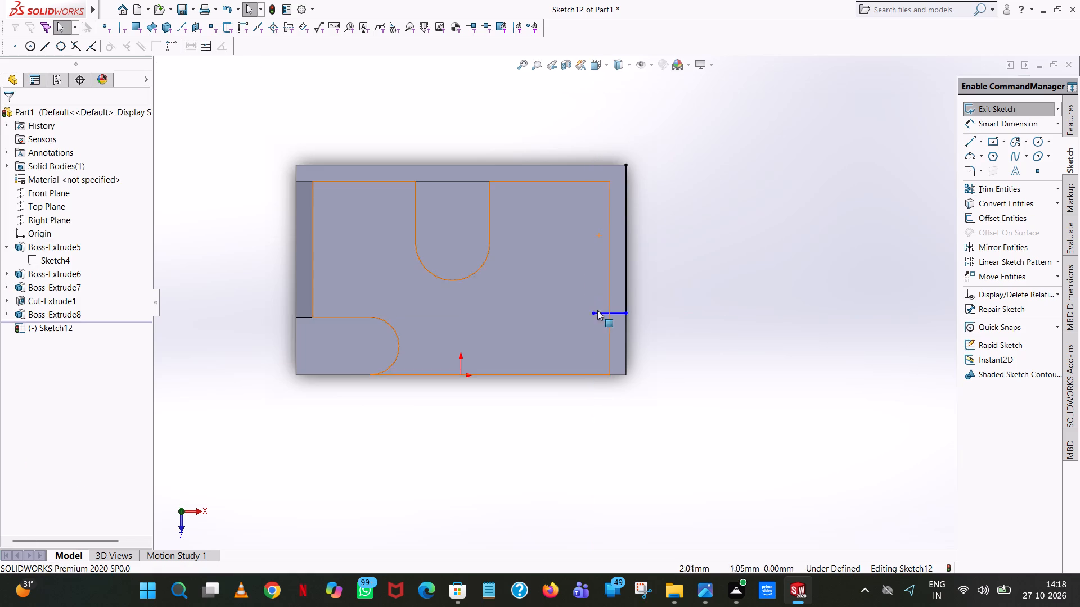
Set the horizontal line's length to 0.875 mm.
{"action": "left_click", "coordinate": [604, 312]}
{"action": "type", "text": "0.8"}
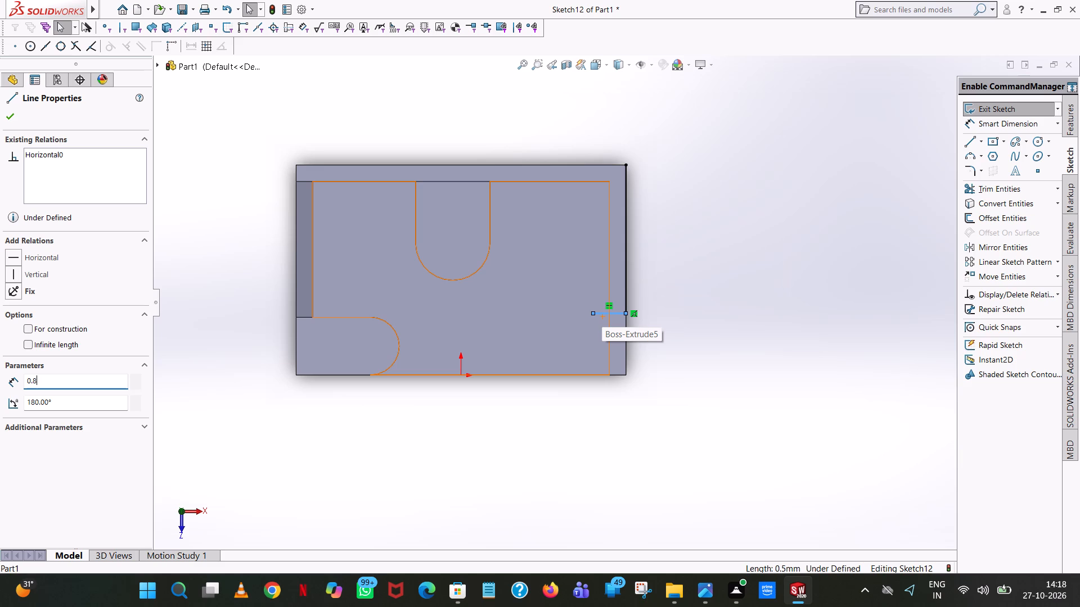
{"action": "type", "text": "75"}
{"action": "key", "text": "Return"}
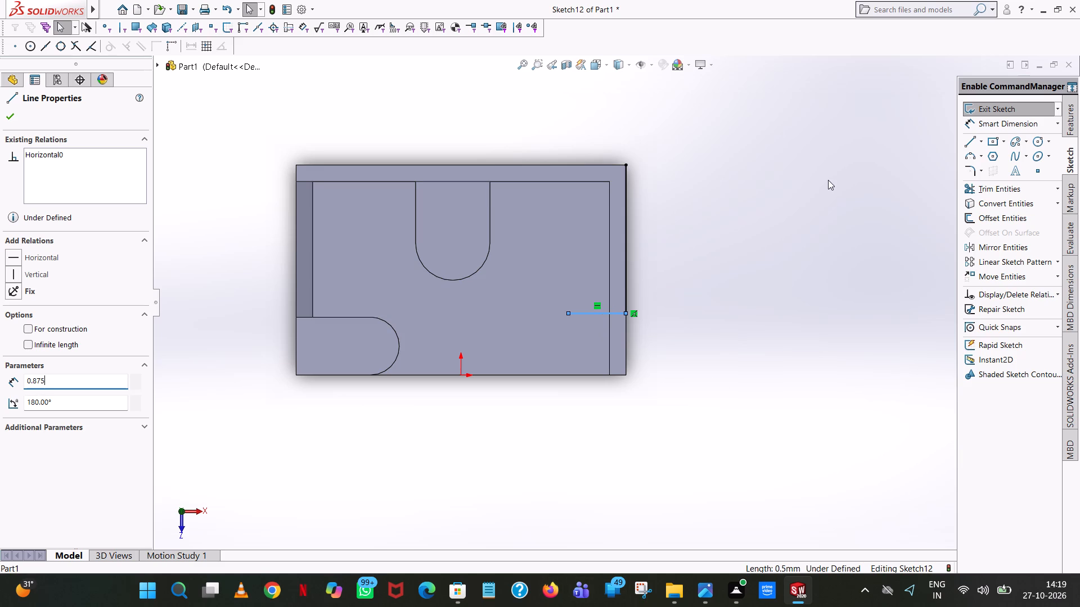
{"action": "left_click", "coordinate": [786, 209]}
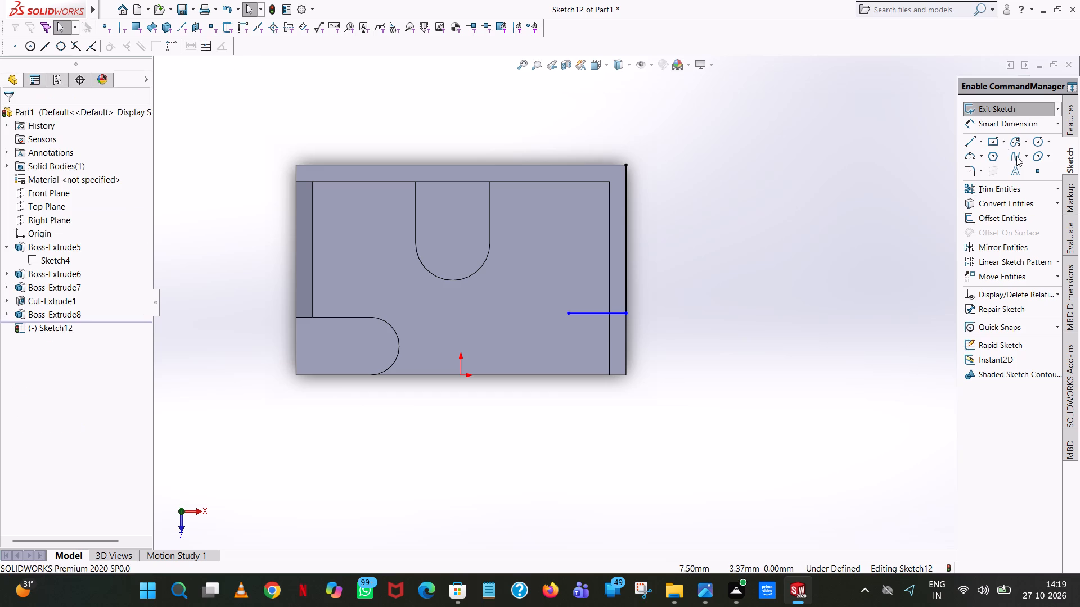
From the horizontal line's free end, draw 2.00 mm to the back wall's inner edge, across to its inner corner, and 2.00 mm back down.
{"action": "left_click", "coordinate": [969, 143]}
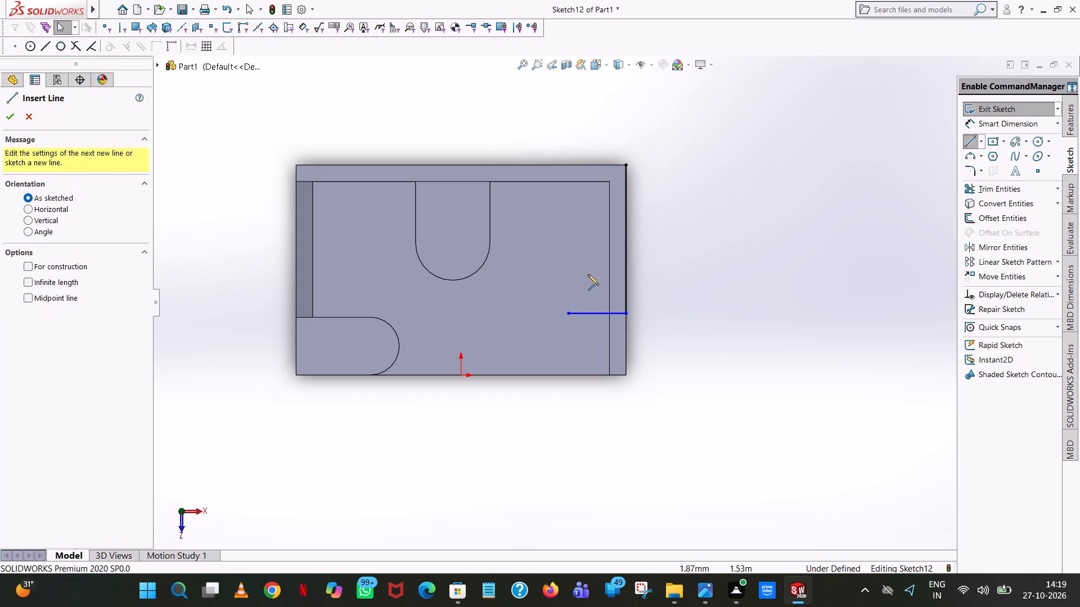
{"action": "left_click", "coordinate": [566, 312]}
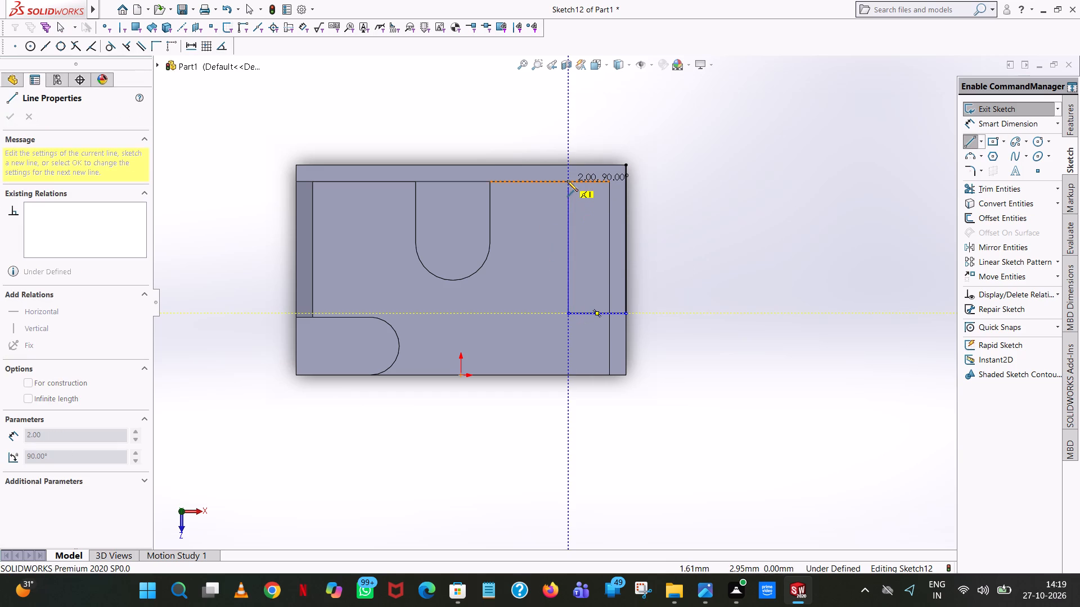
{"action": "left_click", "coordinate": [567, 180]}
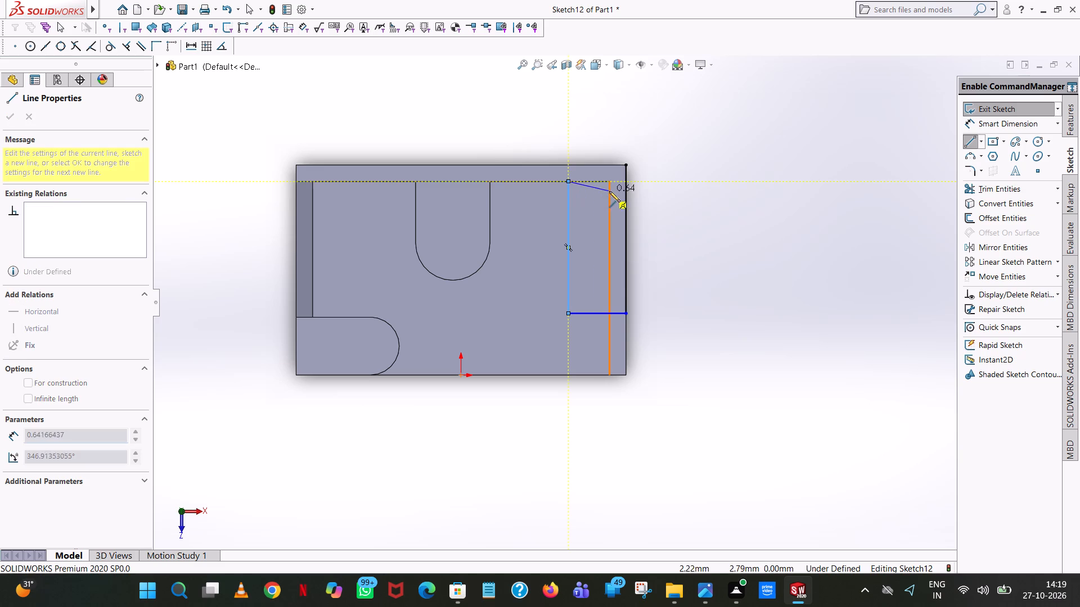
{"action": "left_click", "coordinate": [609, 182]}
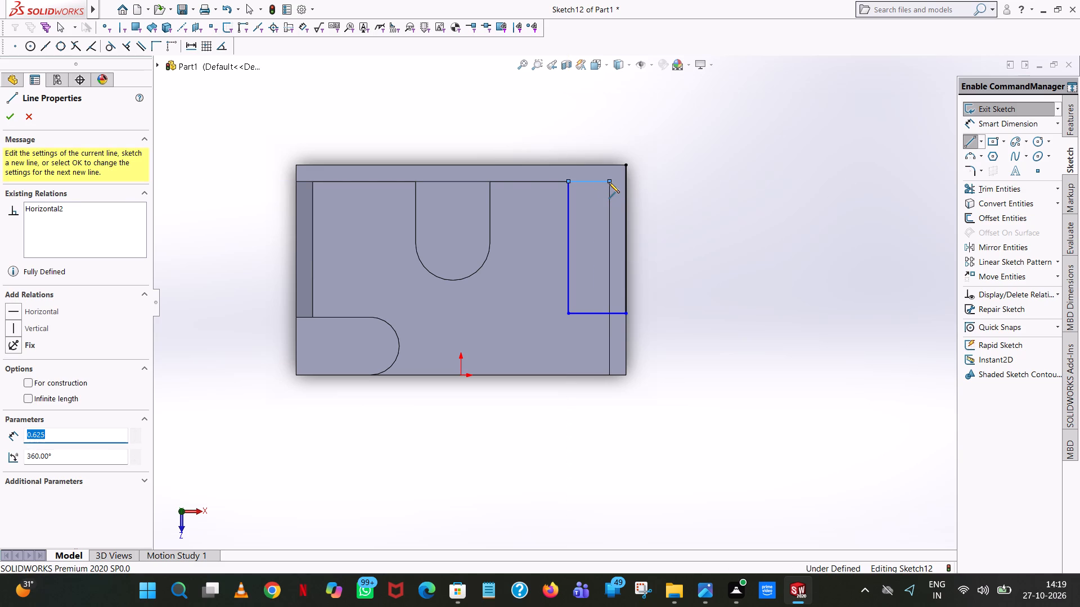
{"action": "left_click", "coordinate": [609, 312]}
{"action": "right_click", "coordinate": [609, 312]}
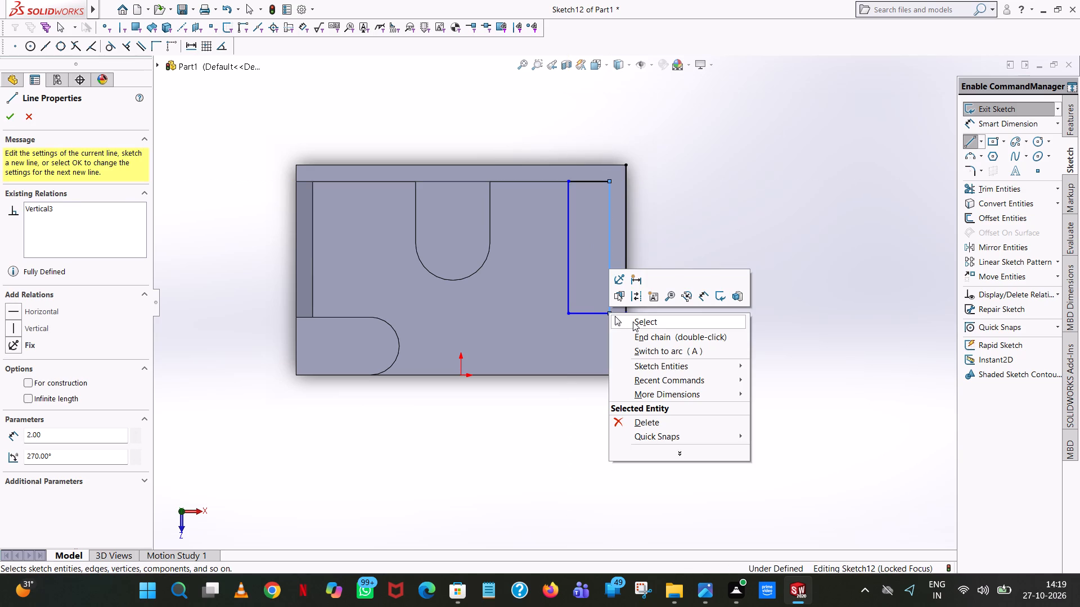
{"action": "left_click", "coordinate": [633, 321]}
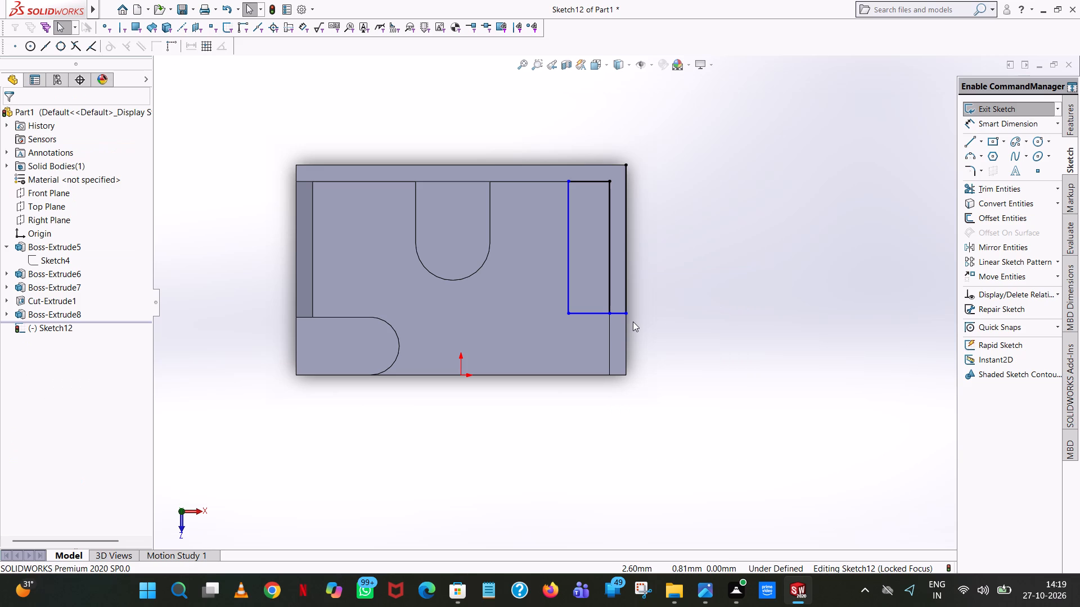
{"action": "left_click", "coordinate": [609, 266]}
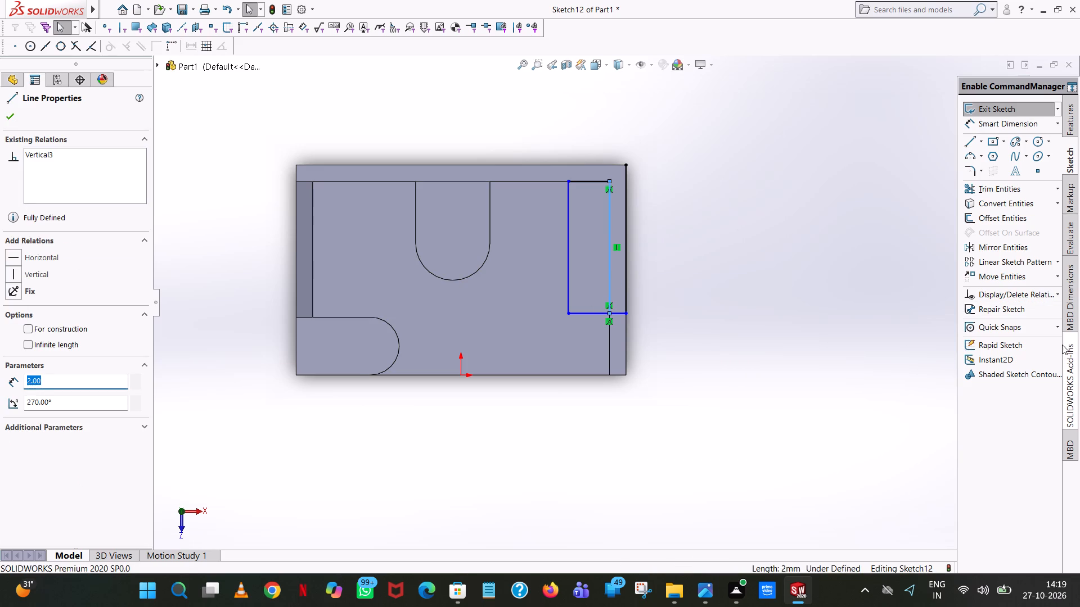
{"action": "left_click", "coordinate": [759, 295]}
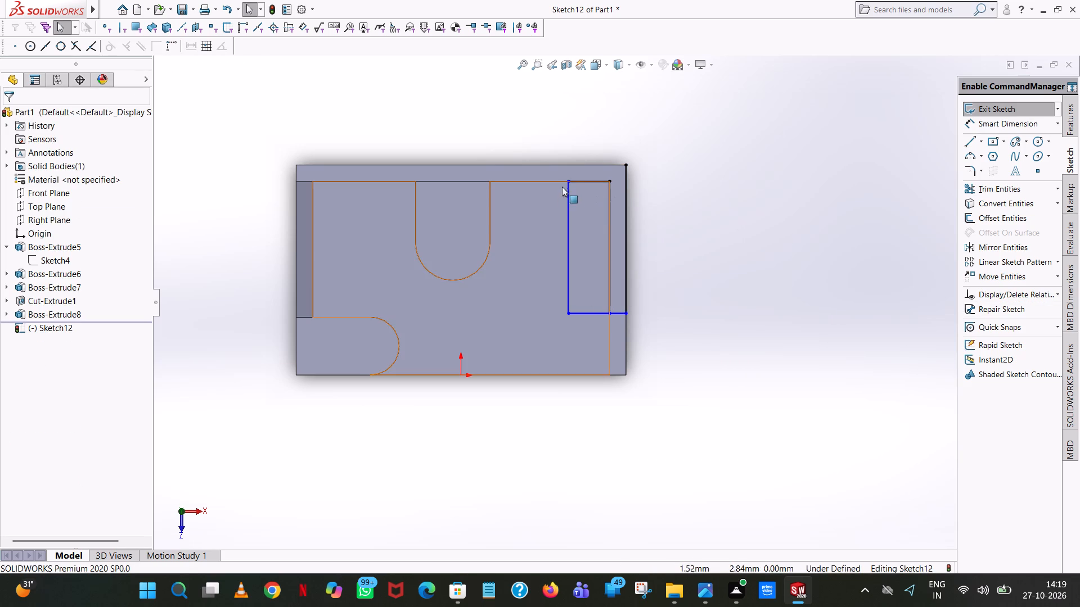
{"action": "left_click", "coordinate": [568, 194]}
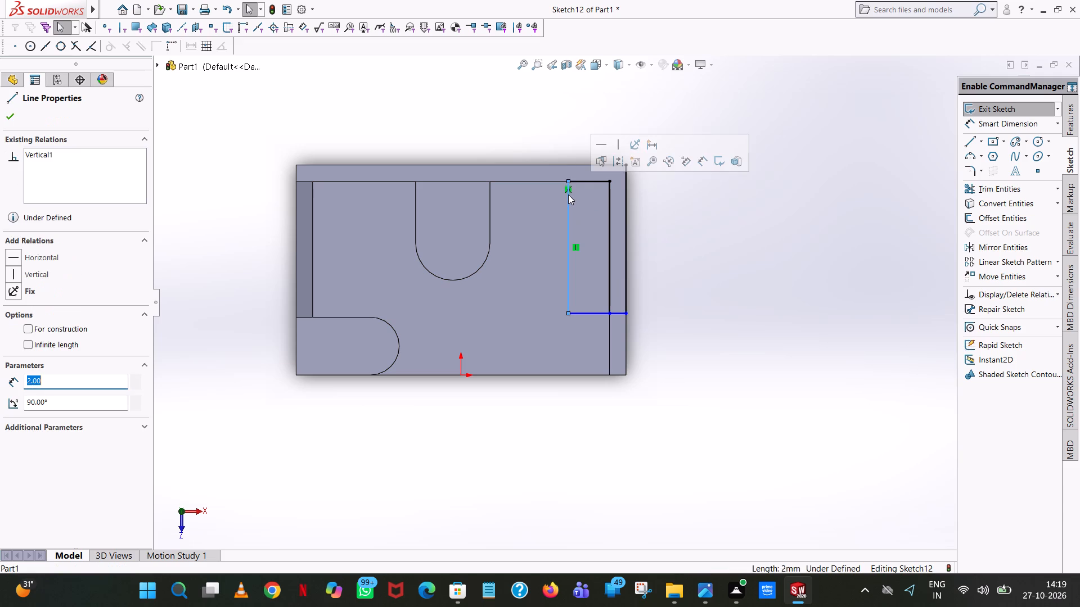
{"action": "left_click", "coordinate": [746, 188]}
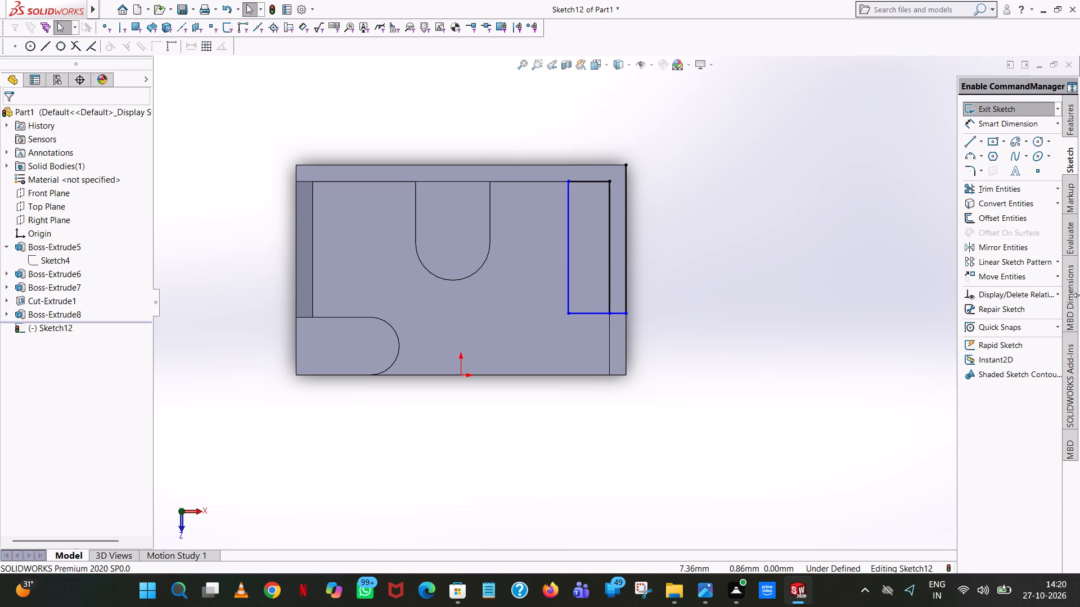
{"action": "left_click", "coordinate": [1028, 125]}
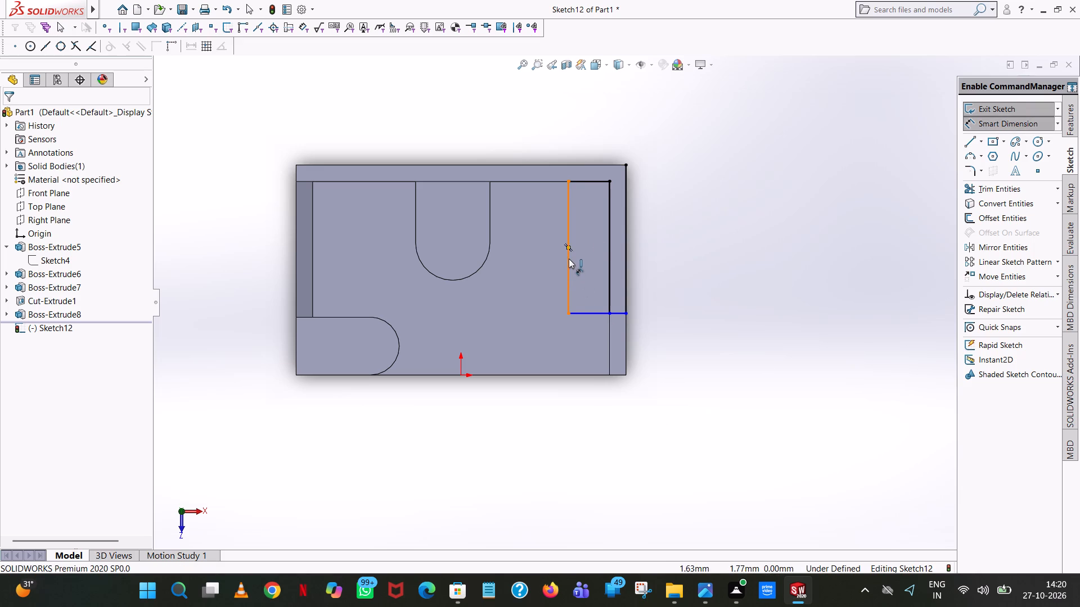
Trim away the short sketch line along the back wall's inner edge.
{"action": "left_click", "coordinate": [978, 192]}
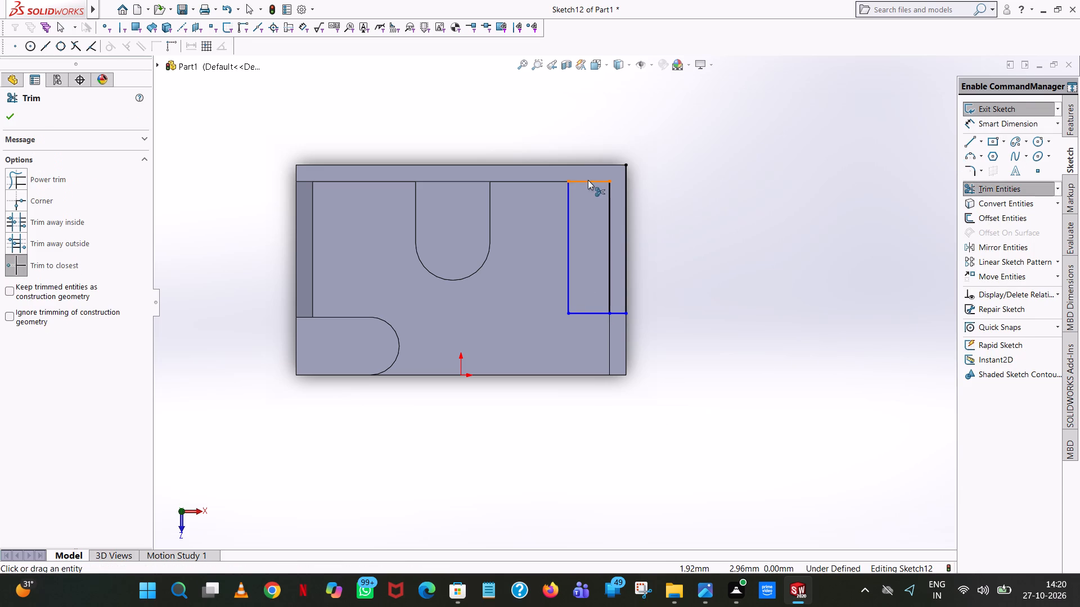
{"action": "left_click", "coordinate": [588, 180]}
Extend the profile with a 0.25 mm line to the back wall's outer edge and a 0.875 mm line to the outer corner.
{"action": "left_click", "coordinate": [966, 141]}
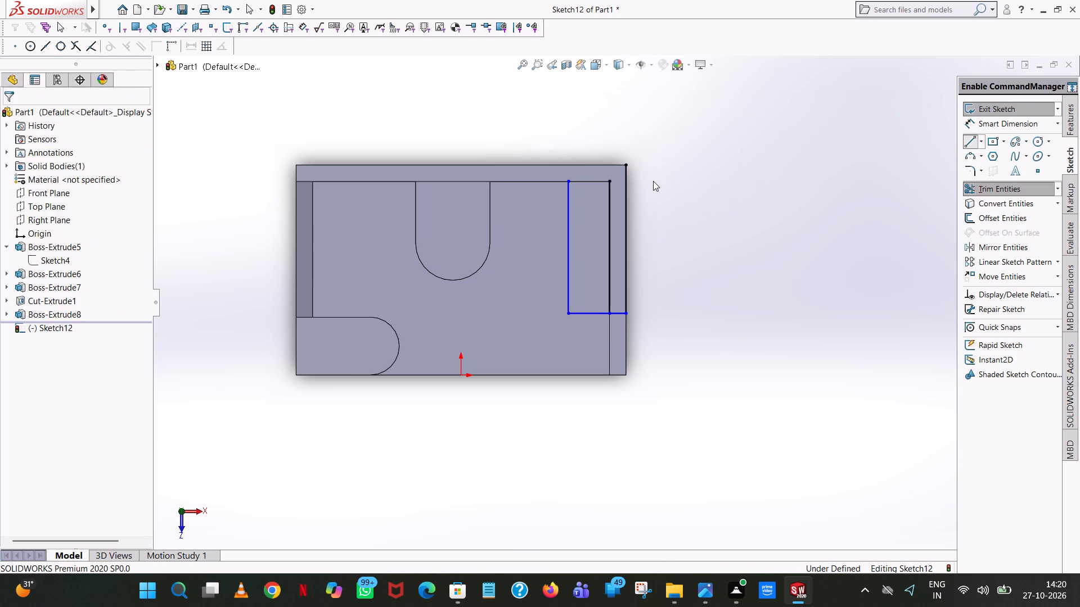
{"action": "left_click", "coordinate": [568, 179]}
{"action": "left_click", "coordinate": [568, 163]}
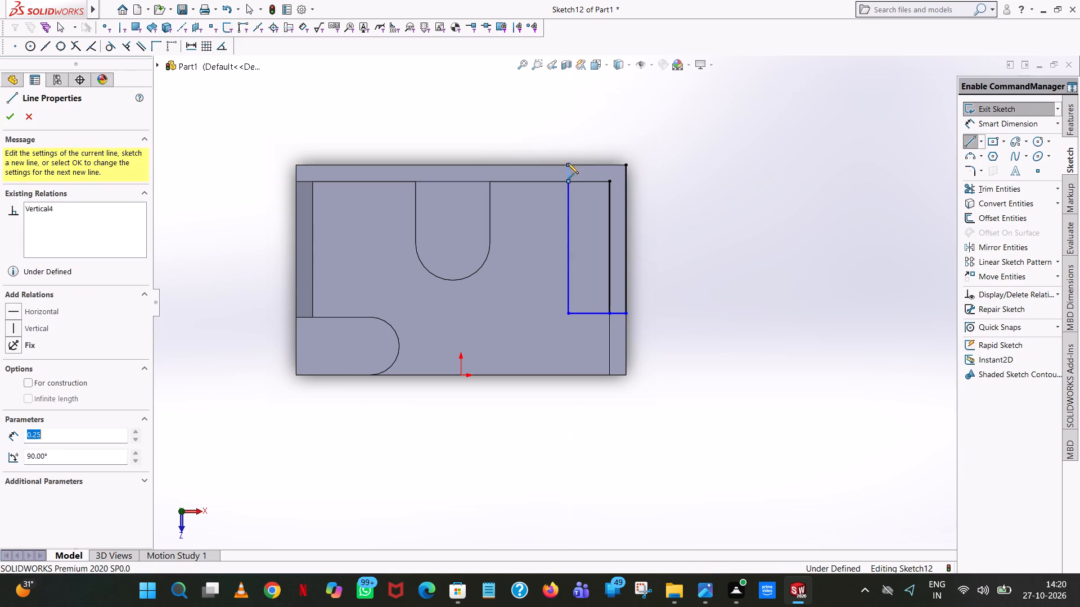
{"action": "left_click", "coordinate": [624, 164]}
{"action": "right_click", "coordinate": [624, 164]}
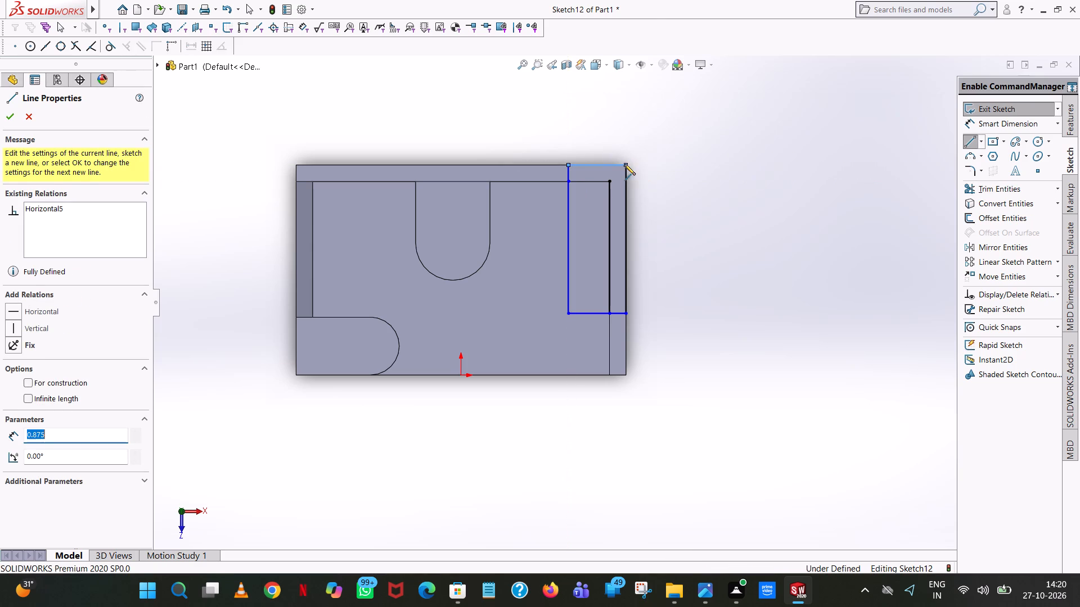
{"action": "left_click", "coordinate": [668, 175]}
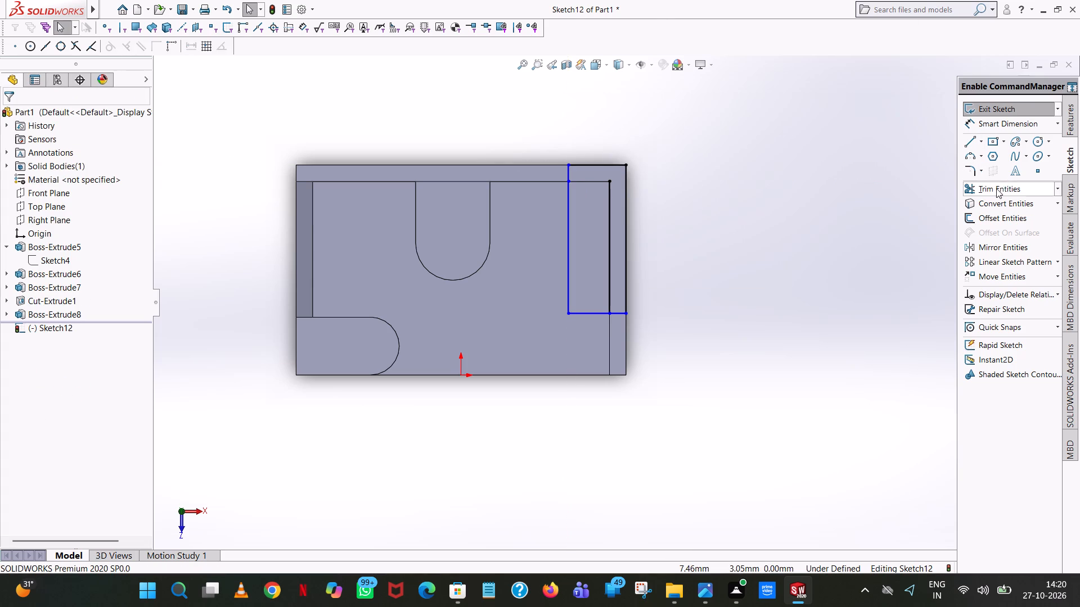
Trim away the sketch line along the side wall's inner edge, leaving a single rectangular outline.
{"action": "left_click", "coordinate": [996, 188]}
{"action": "left_click", "coordinate": [607, 189]}
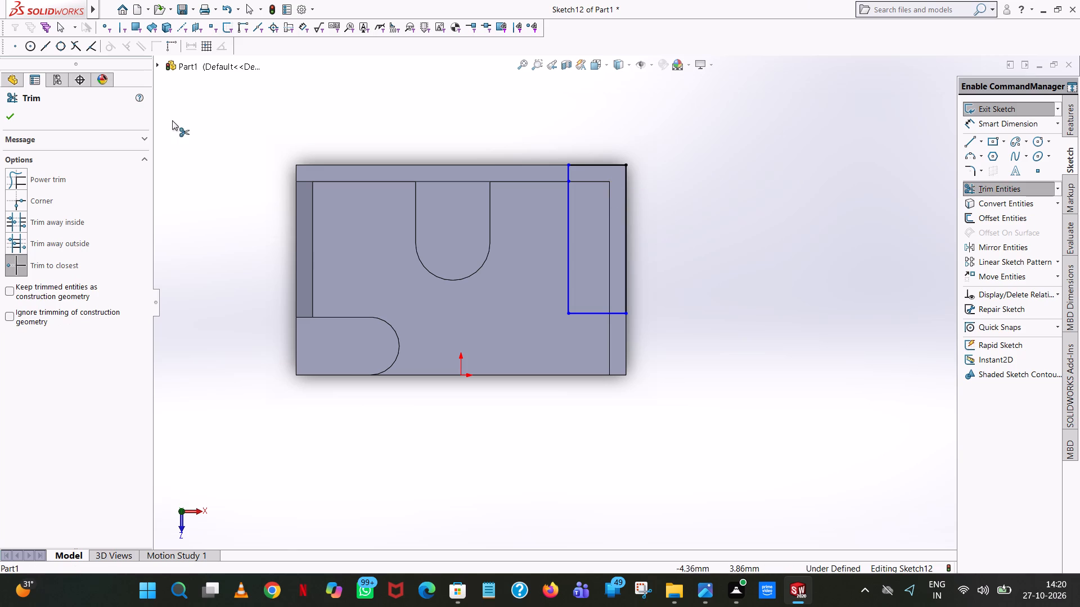
{"action": "left_click", "coordinate": [8, 115]}
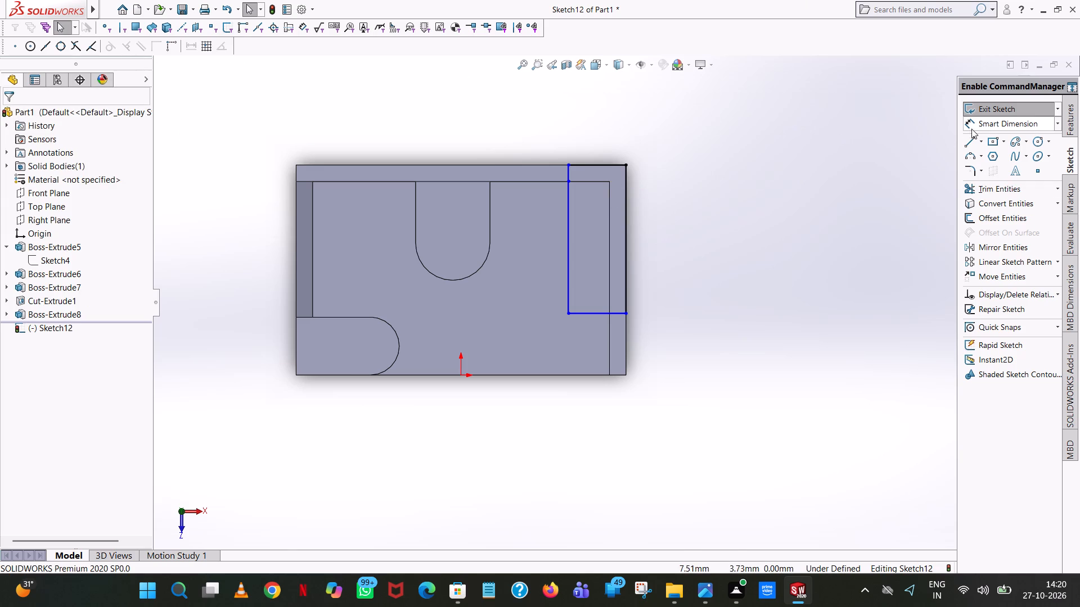
Dimension the long segment of the profile's inner side, between the back wall's inner edge and the profile's front line.
{"action": "left_click", "coordinate": [974, 128]}
{"action": "left_click", "coordinate": [569, 212]}
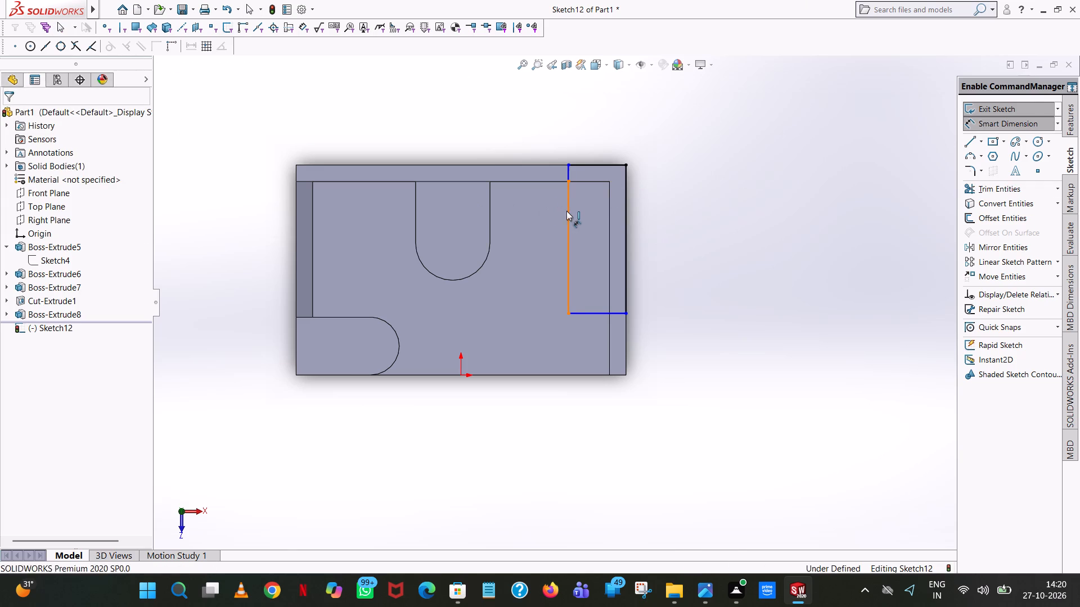
{"action": "left_click", "coordinate": [318, 205]}
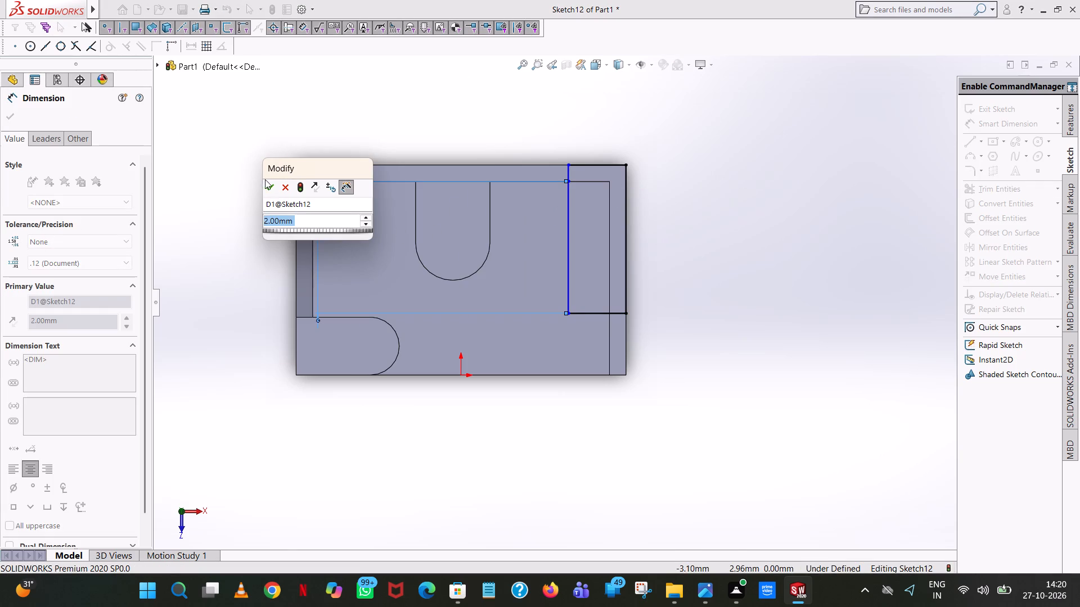
{"action": "left_click", "coordinate": [269, 182]}
{"action": "left_click", "coordinate": [518, 112]}
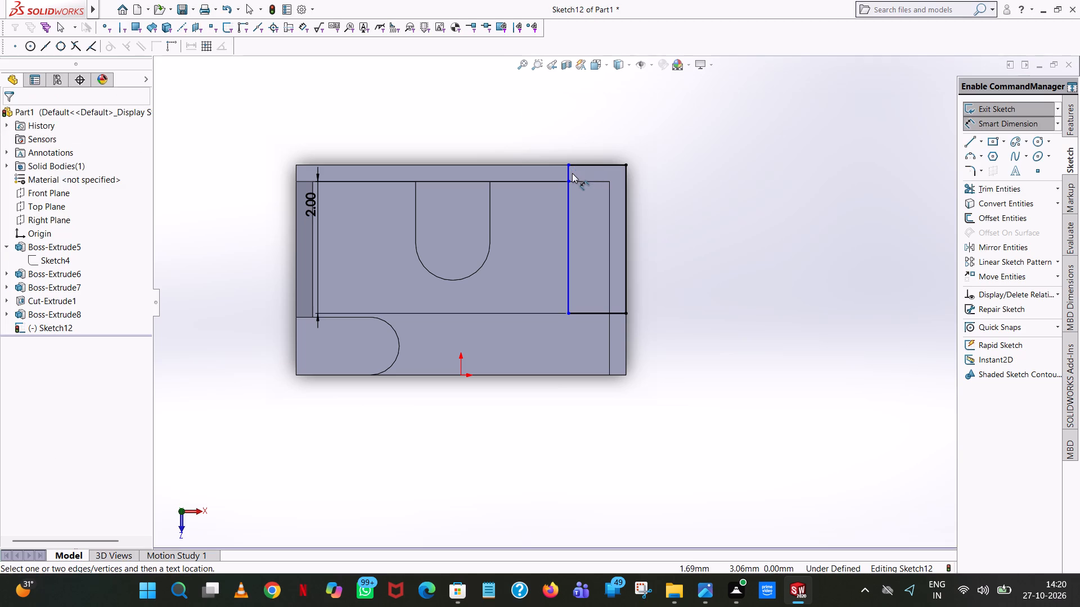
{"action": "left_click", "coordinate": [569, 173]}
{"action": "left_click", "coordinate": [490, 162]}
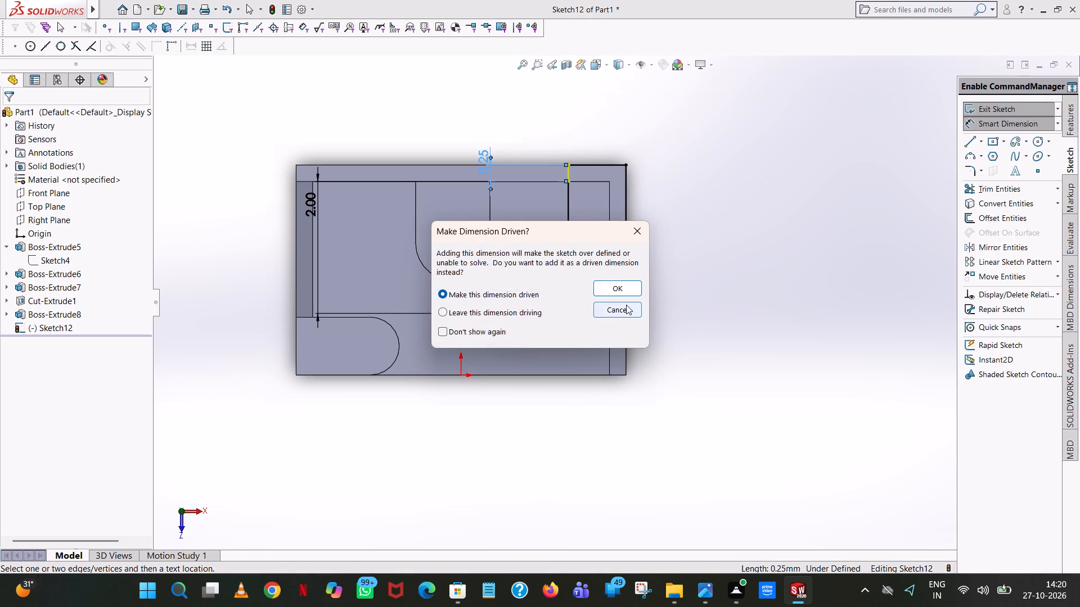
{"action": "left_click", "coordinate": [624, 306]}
Dimension the rectangular profile's width between its inner side line and its line on the side wall's outer edge.
{"action": "left_click", "coordinate": [569, 261]}
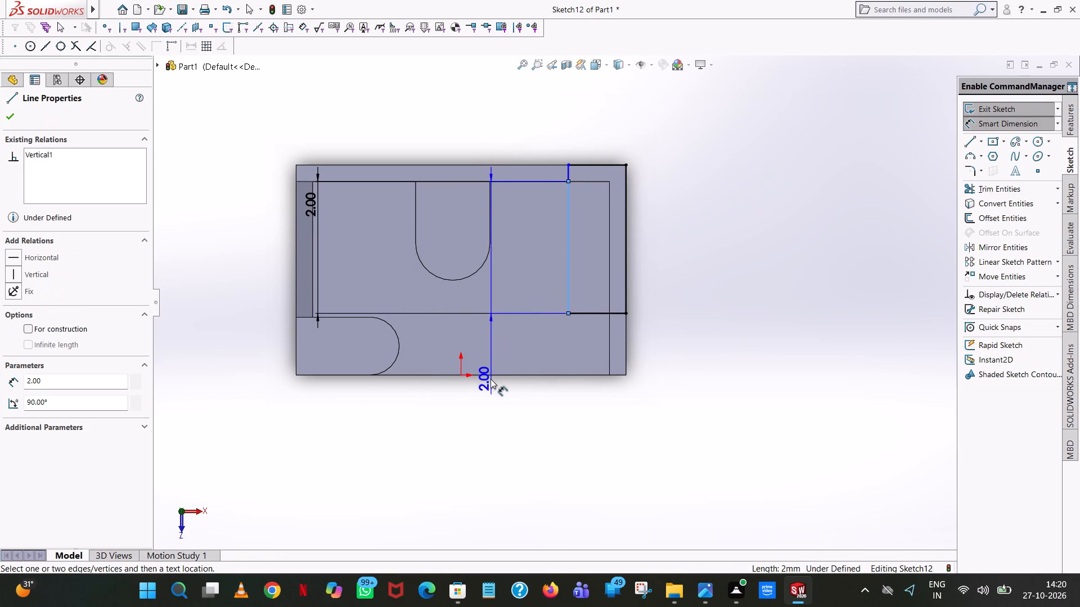
{"action": "left_click", "coordinate": [624, 289]}
{"action": "left_click", "coordinate": [586, 421]}
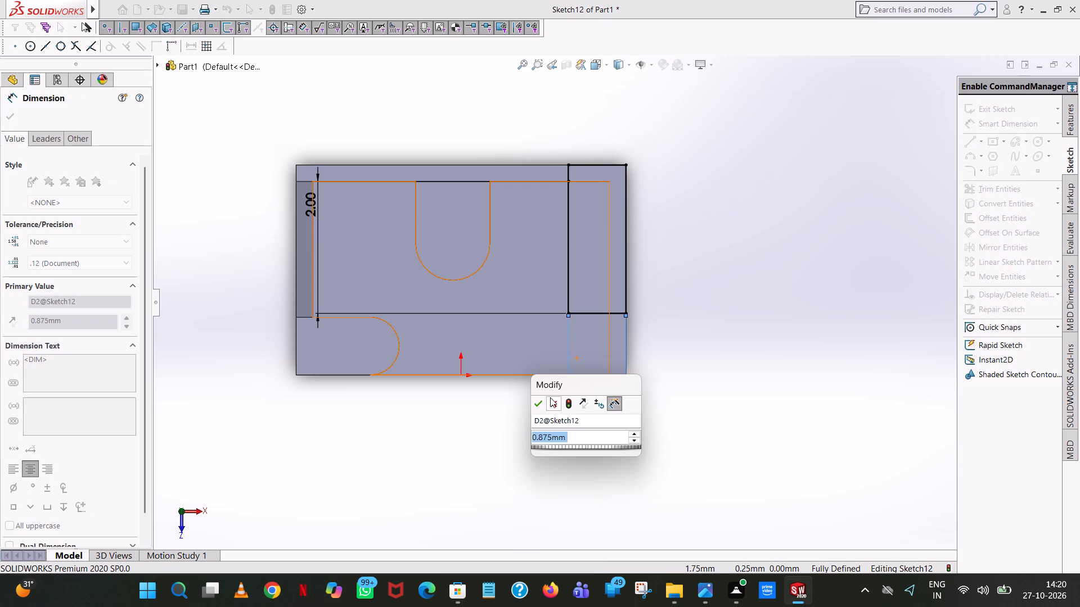
{"action": "left_click", "coordinate": [535, 401]}
{"action": "left_click", "coordinate": [793, 160]}
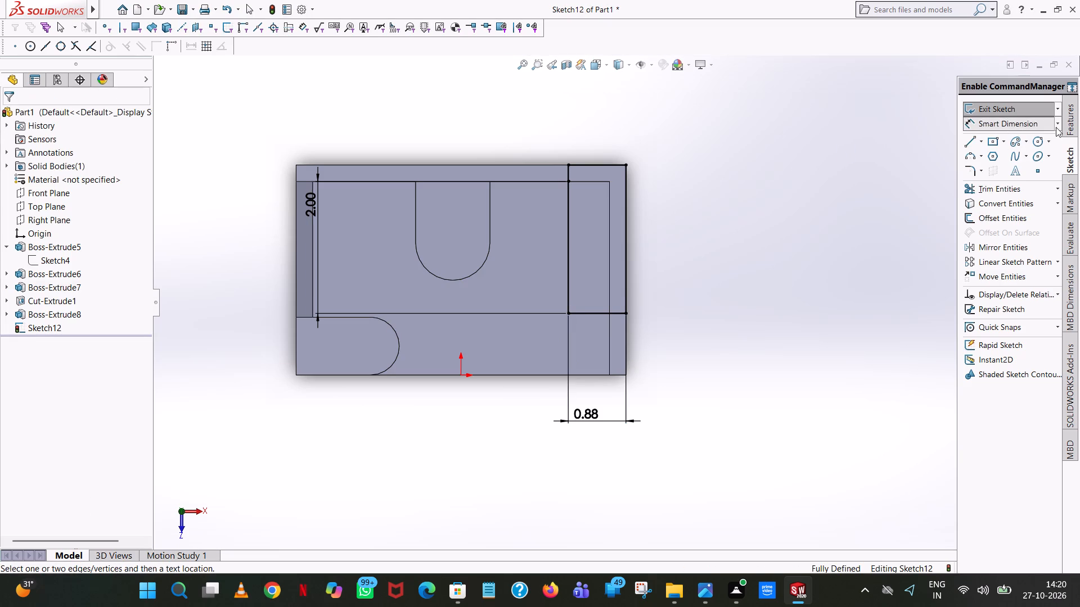
Extrude the rectangular corner profile as a merged boss upward from the base to a blind depth of 0.875*2, or 1.75 mm.
{"action": "left_click", "coordinate": [1068, 116]}
{"action": "left_click", "coordinate": [1051, 110]}
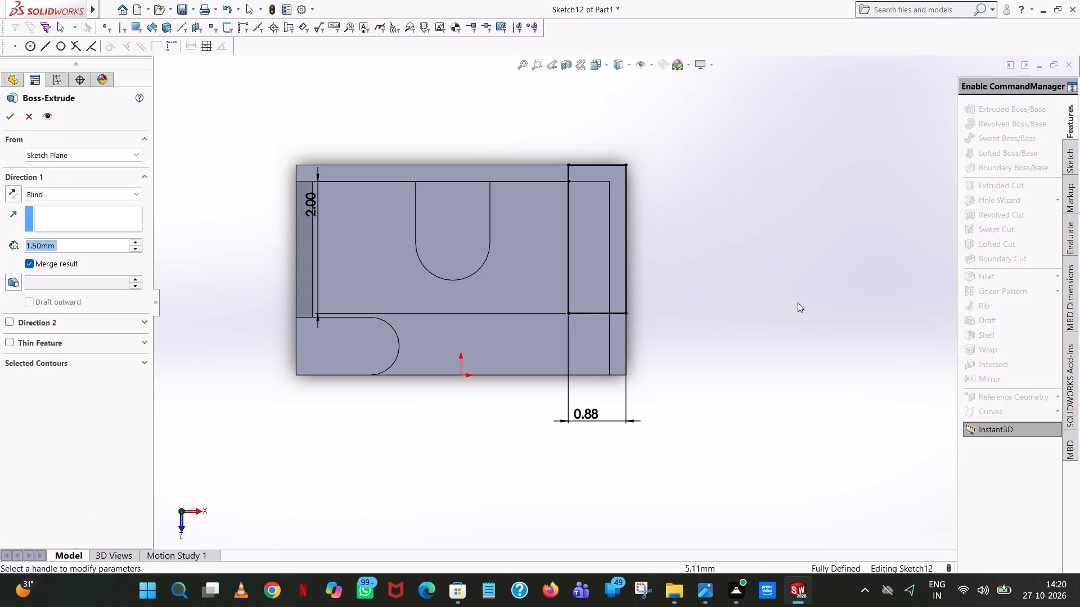
{"action": "middle_click_drag", "start_coordinate": [795, 320], "coordinate": [771, 71]}
{"action": "scroll", "coordinate": [790, 283], "scroll_direction": "up", "scroll_amount": 1}
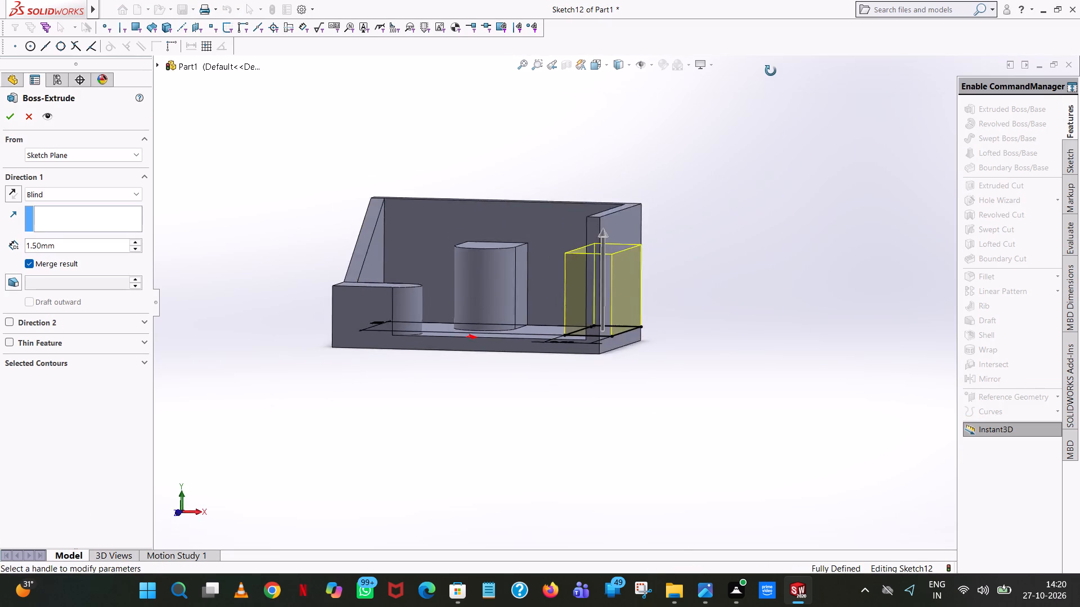
{"action": "middle_click_drag", "start_coordinate": [771, 71], "coordinate": [787, 220]}
{"action": "scroll", "coordinate": [782, 160], "scroll_direction": "up", "scroll_amount": 1}
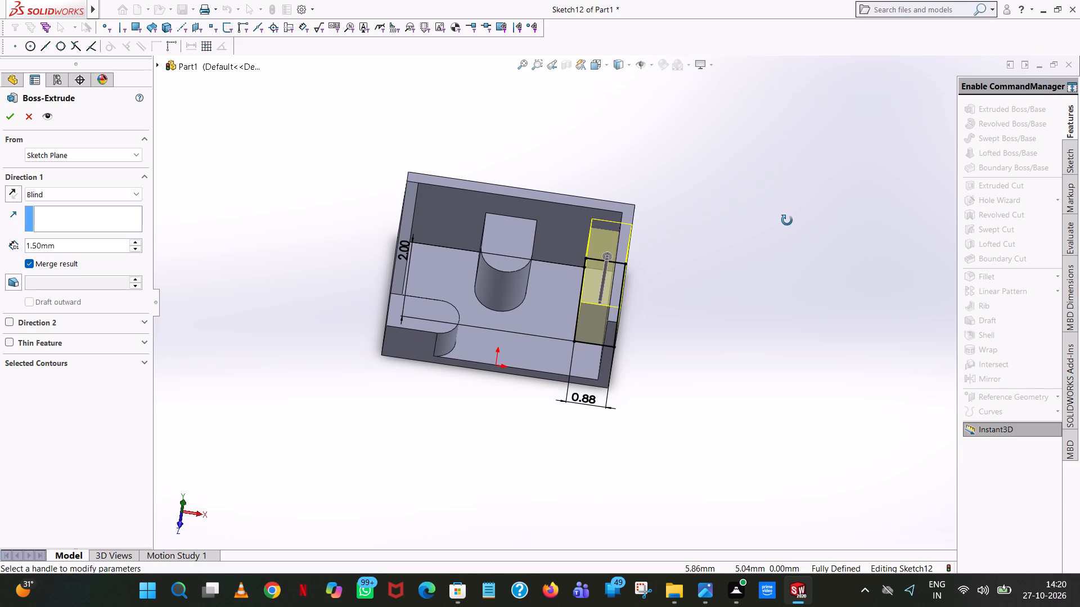
{"action": "middle_click_drag", "start_coordinate": [787, 220], "coordinate": [787, 226]}
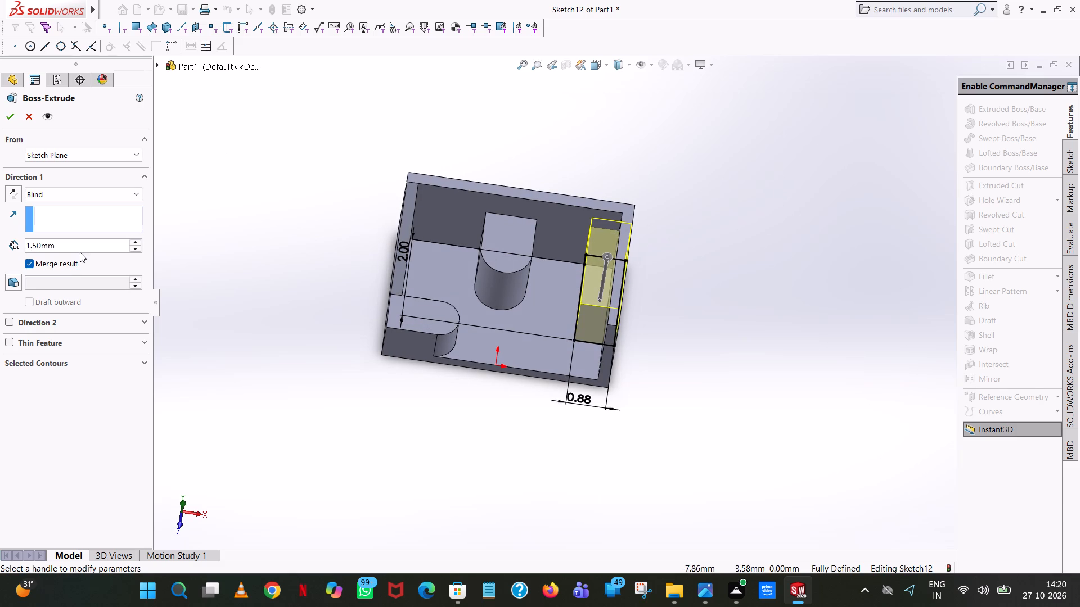
{"action": "double_click", "coordinate": [82, 243]}
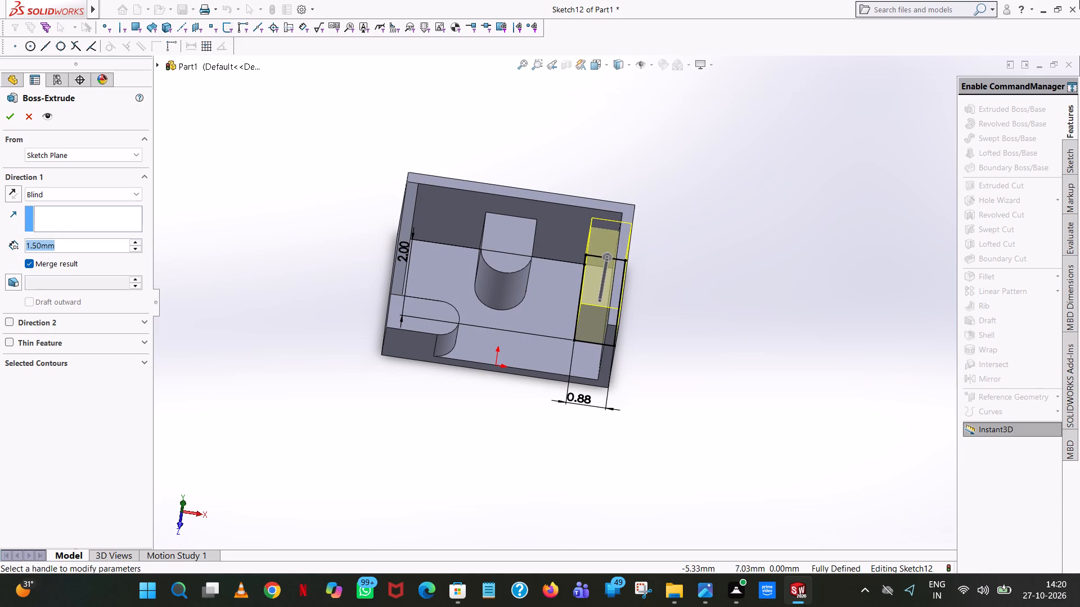
{"action": "type", "text": "0.87"}
{"action": "key", "text": "5"}
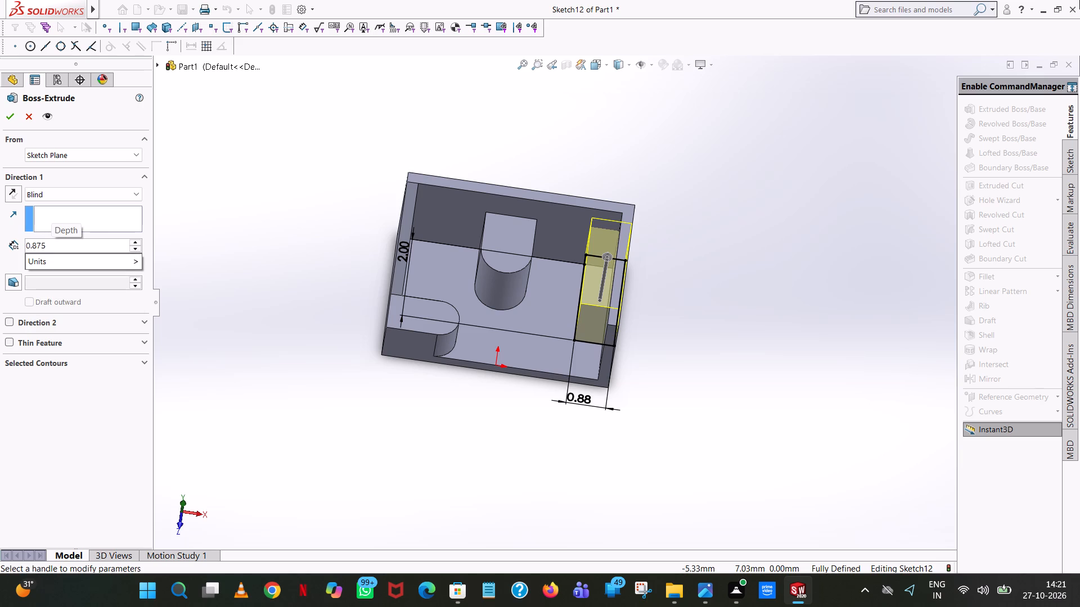
{"action": "type", "text": "*2"}
{"action": "key", "text": "Return"}
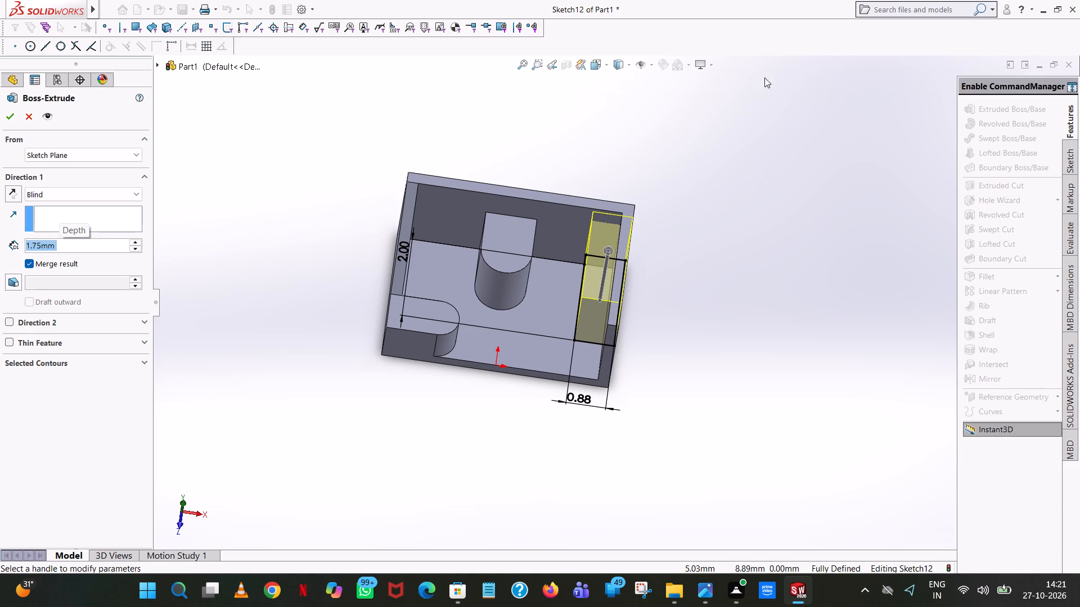
{"action": "scroll", "coordinate": [682, 299], "scroll_direction": "up", "scroll_amount": 1}
{"action": "middle_click_drag", "start_coordinate": [682, 299], "coordinate": [772, 207]}
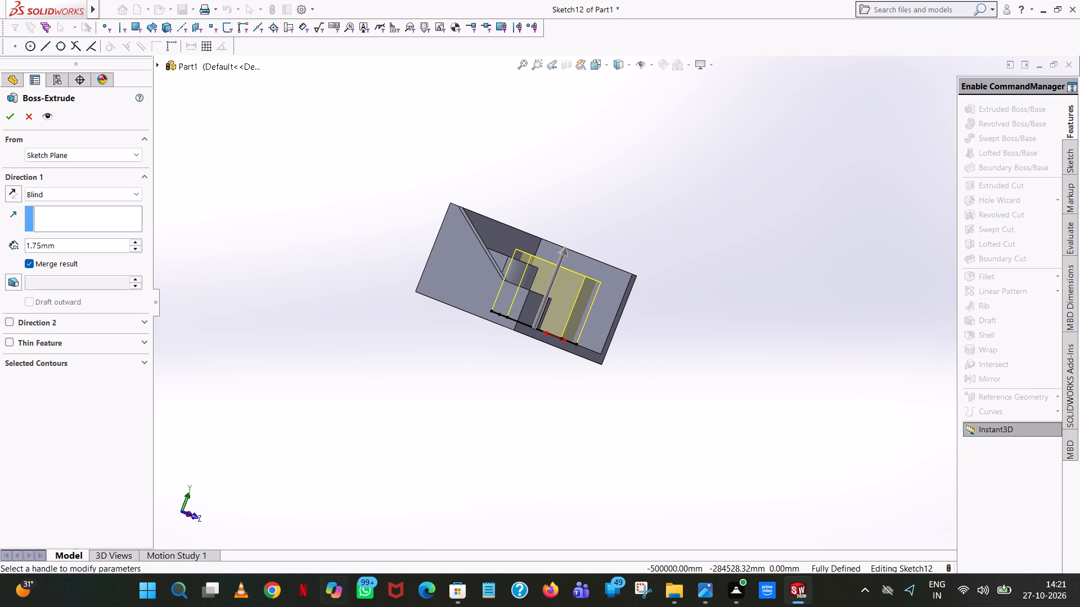
{"action": "left_click", "coordinate": [11, 118]}
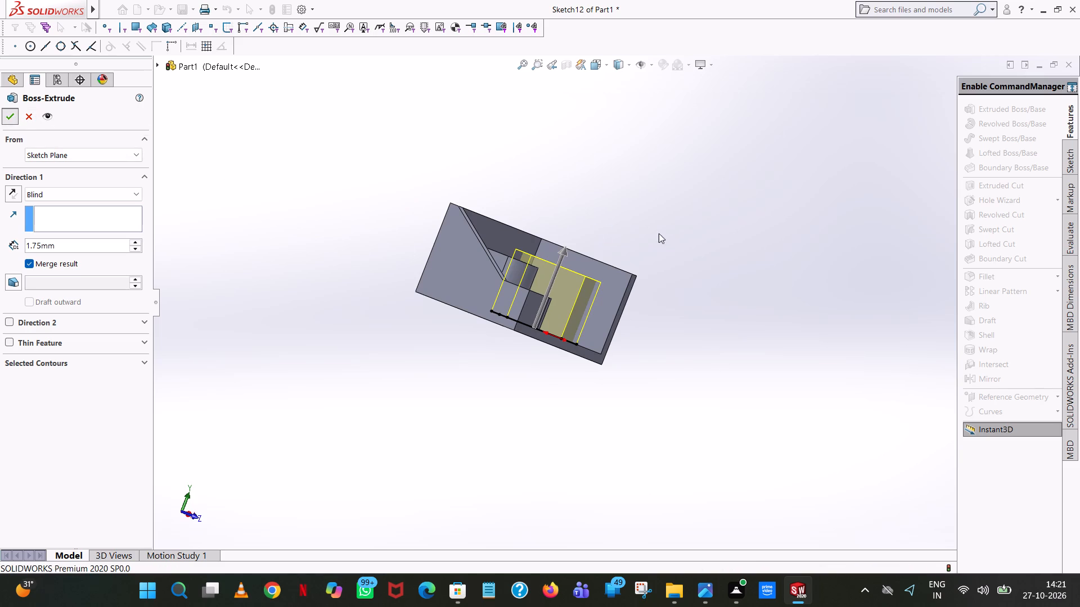
{"action": "left_click", "coordinate": [646, 193]}
Start another extruded boss with a new sketch on the outer face of the rectangular side wall, viewed face-on.
{"action": "middle_click_drag", "start_coordinate": [546, 192], "coordinate": [555, 316]}
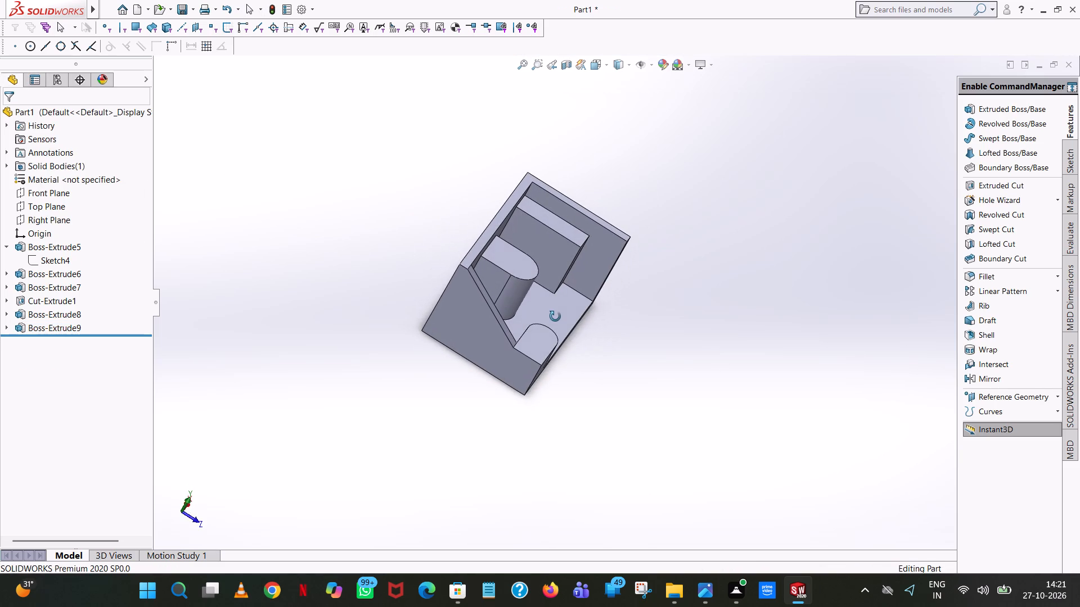
{"action": "middle_click_drag", "start_coordinate": [555, 316], "coordinate": [522, 265]}
{"action": "scroll", "coordinate": [555, 257], "scroll_direction": "up", "scroll_amount": 1}
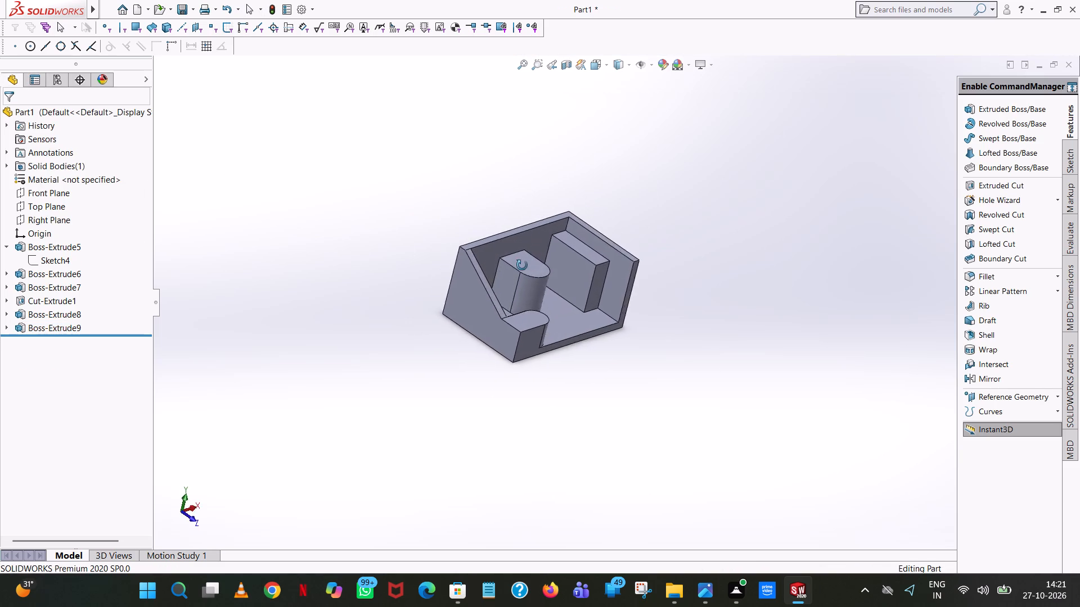
{"action": "middle_click_drag", "start_coordinate": [522, 265], "coordinate": [364, 334]}
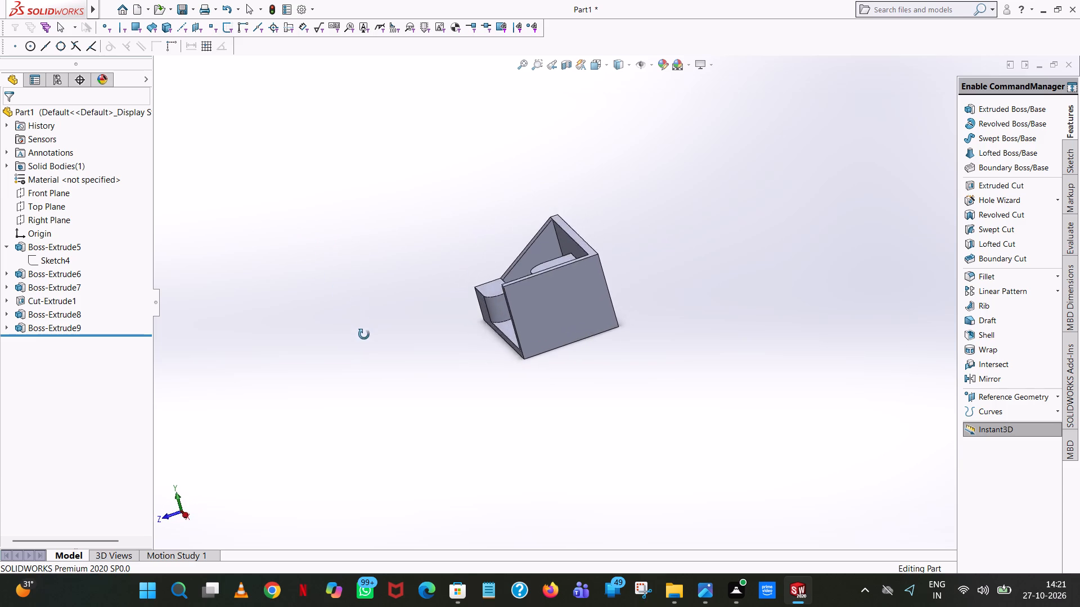
{"action": "middle_click_drag", "start_coordinate": [364, 334], "coordinate": [380, 386]}
{"action": "scroll", "coordinate": [435, 373], "scroll_direction": "up", "scroll_amount": 1}
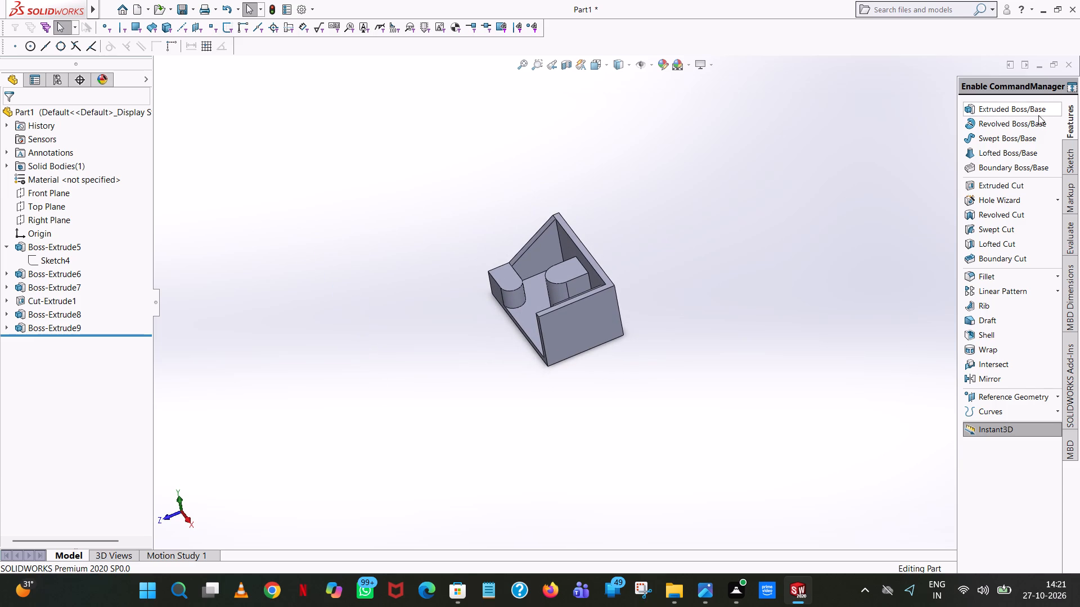
{"action": "left_click", "coordinate": [1038, 115]}
{"action": "left_click", "coordinate": [575, 326]}
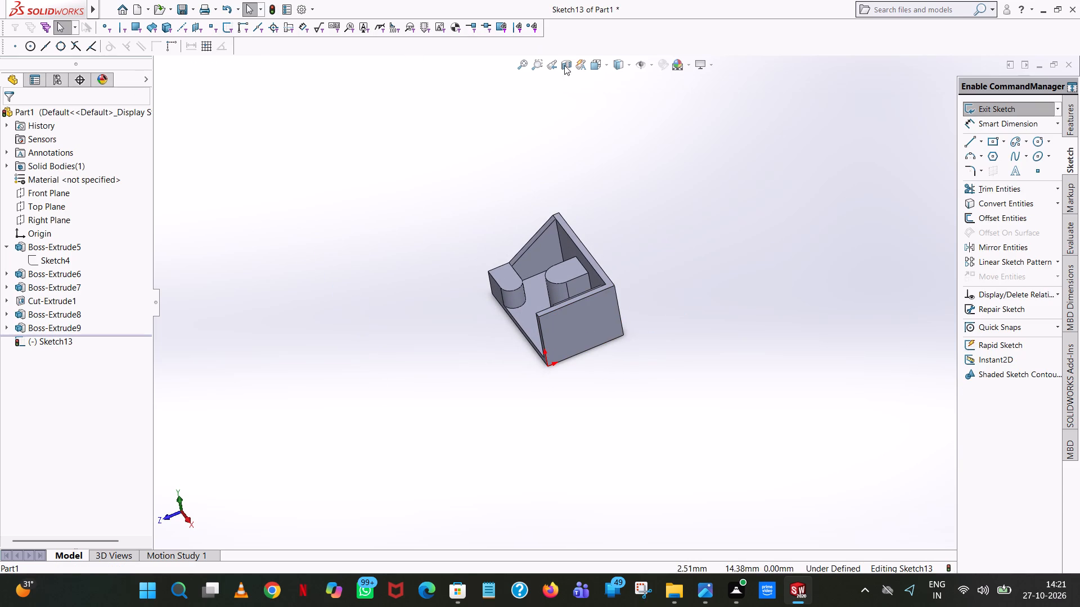
{"action": "left_click", "coordinate": [610, 68]}
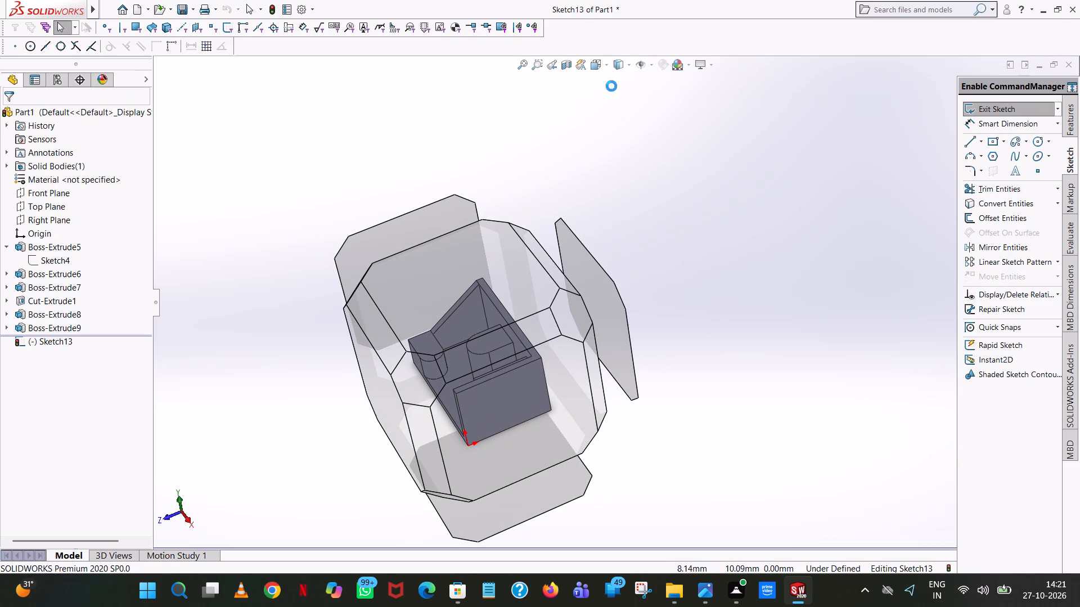
{"action": "left_click", "coordinate": [605, 64]}
{"action": "left_click", "coordinate": [654, 128]}
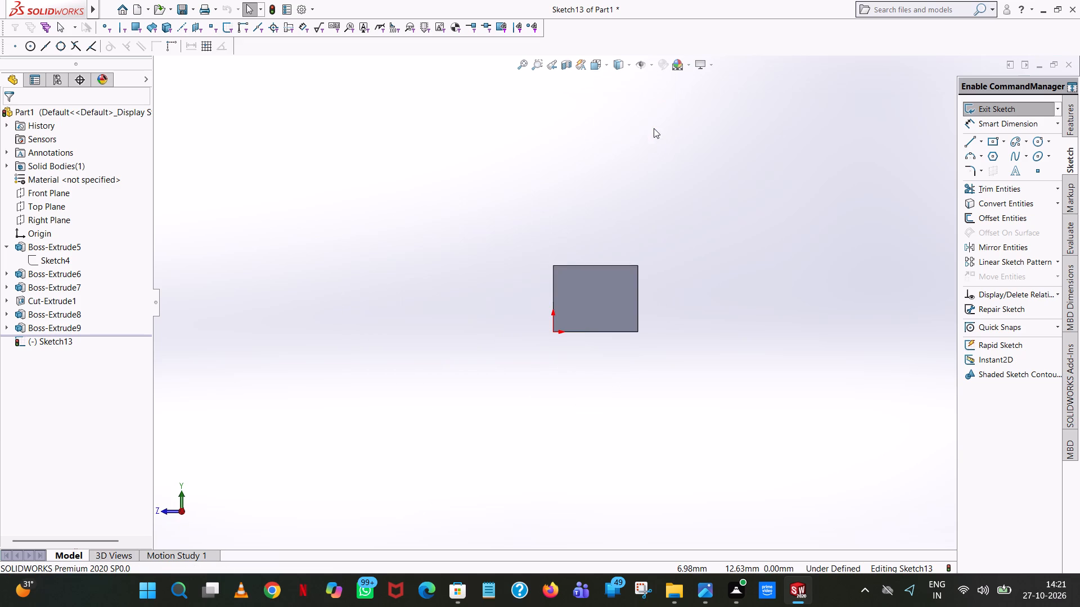
Draw a 1.75 mm horizontal line along the side wall's bottom edge, from its bottom front corner toward the back.
{"action": "left_click", "coordinate": [973, 138]}
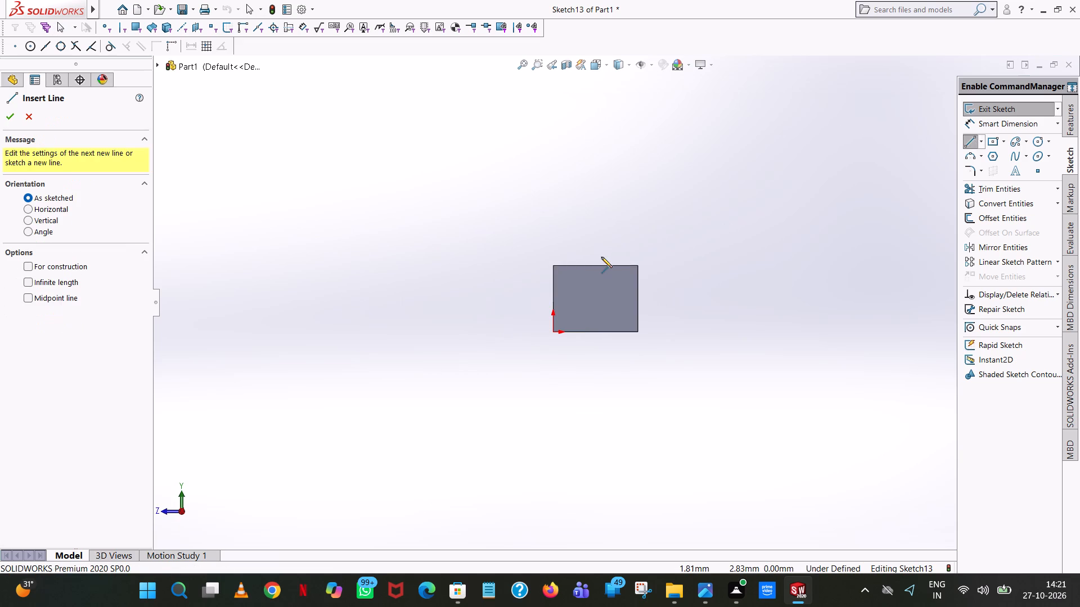
{"action": "middle_click_drag", "start_coordinate": [625, 199], "coordinate": [628, 228]}
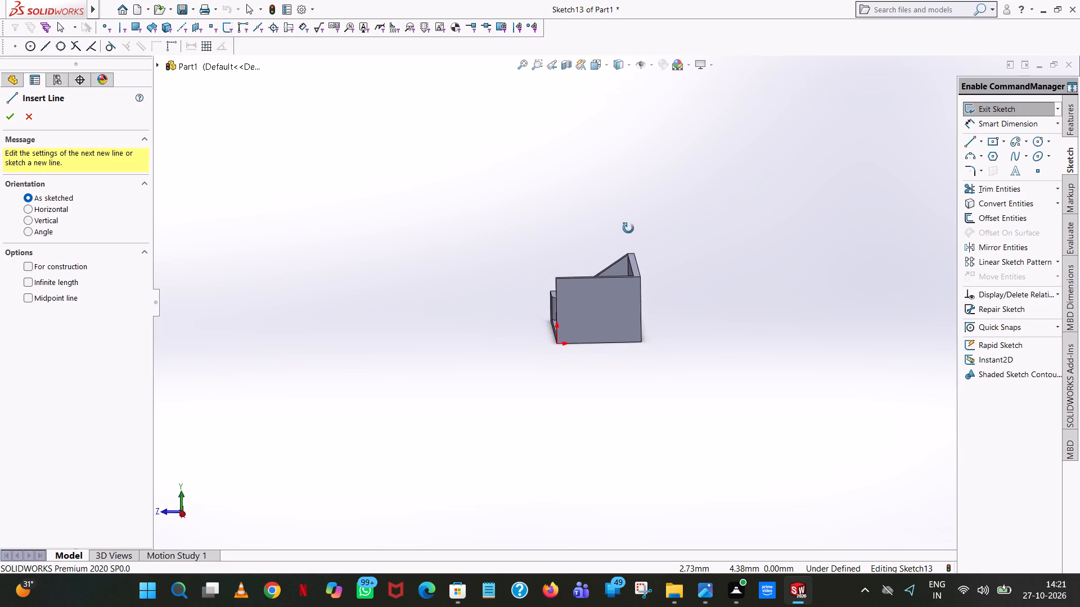
{"action": "middle_click_drag", "start_coordinate": [628, 228], "coordinate": [627, 212]}
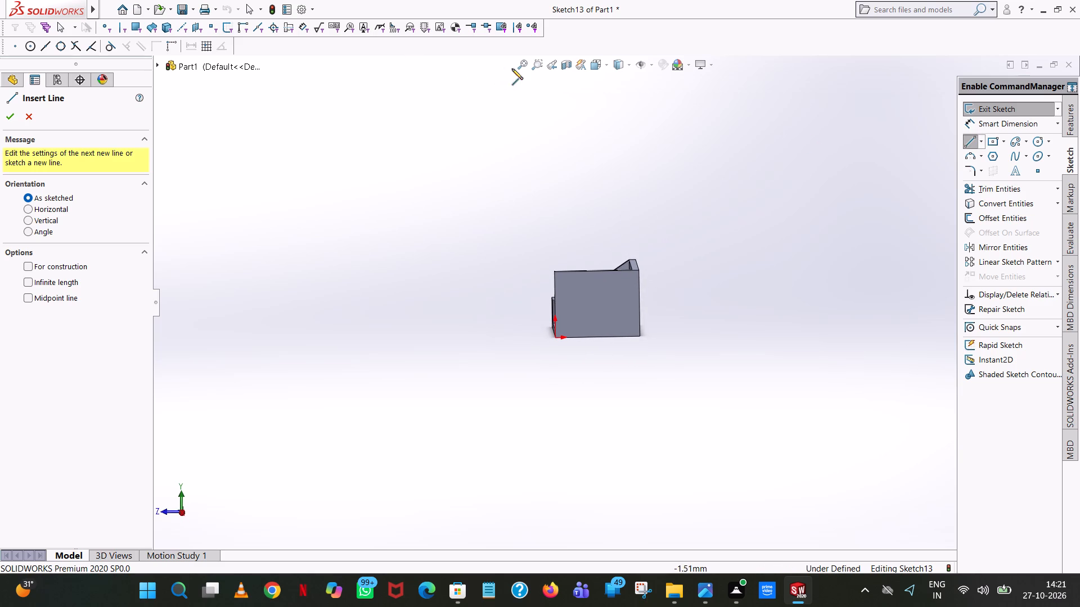
{"action": "left_click", "coordinate": [604, 62]}
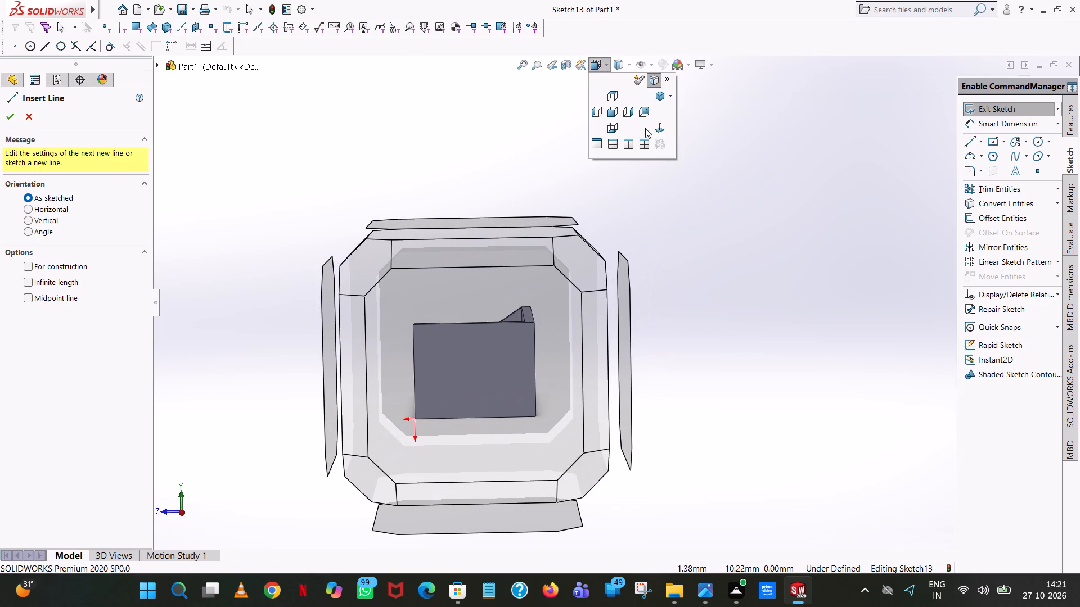
{"action": "left_click", "coordinate": [660, 128]}
{"action": "left_click", "coordinate": [552, 334]}
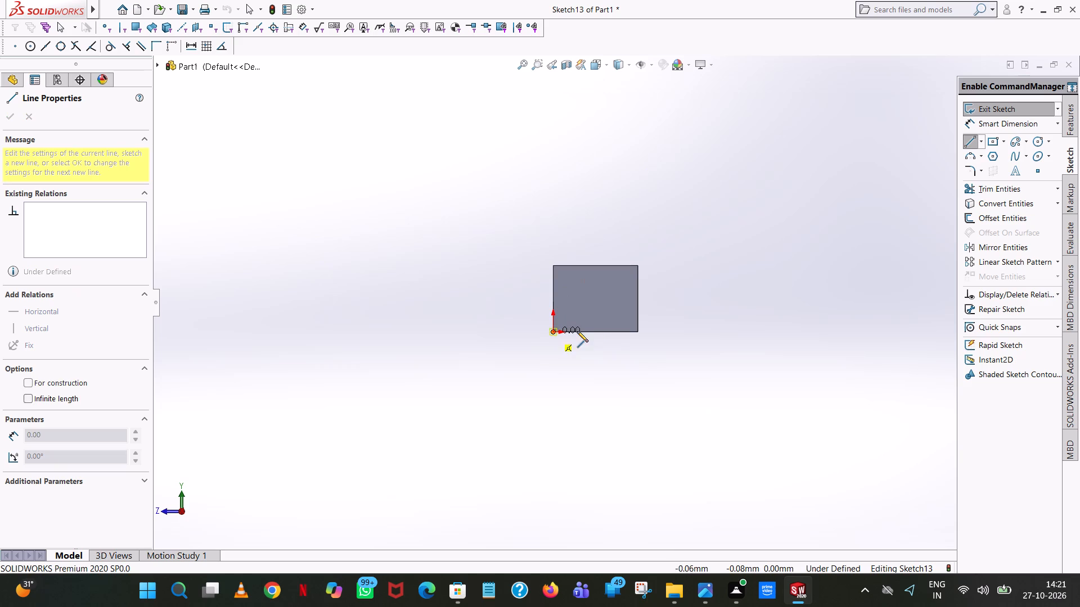
{"action": "left_click", "coordinate": [606, 331]}
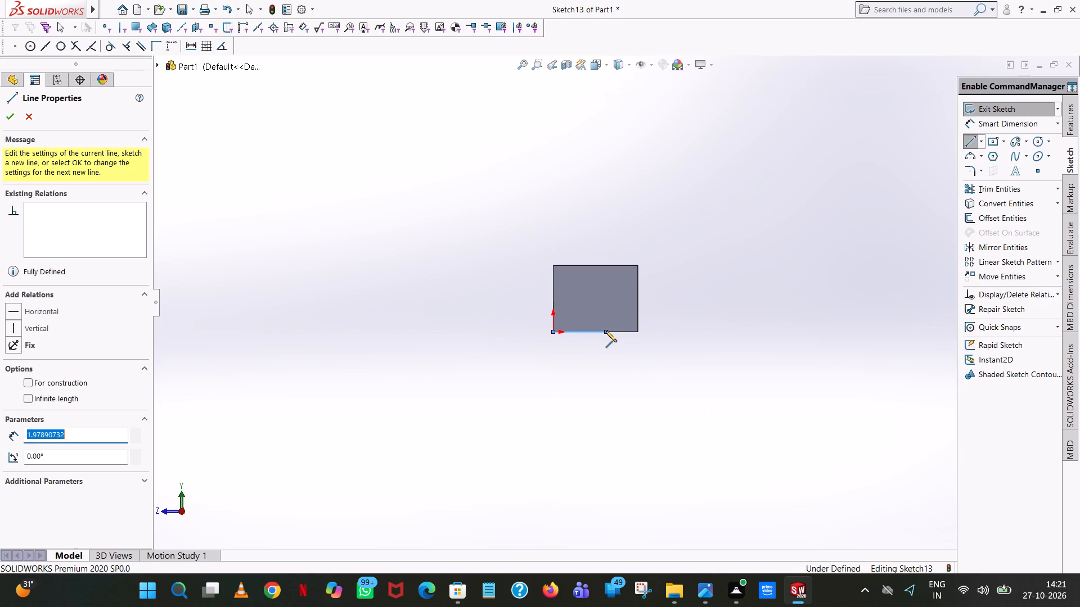
{"action": "key", "text": "1"}
{"action": "key", "text": "period"}
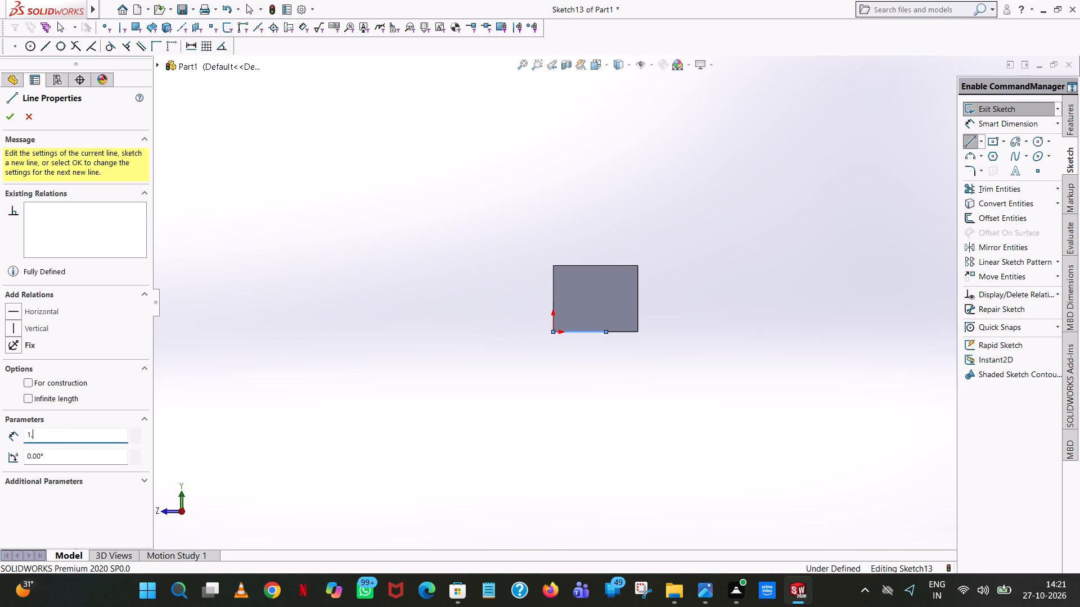
{"action": "type", "text": "750"}
{"action": "key", "text": "plus"}
{"action": "key", "text": "BackSpace"}
{"action": "key", "text": "Return"}
Draw a 0.875 mm vertical line upward from the back end of the 1.75 mm bottom line.
{"action": "scroll", "coordinate": [601, 314], "scroll_direction": "down", "scroll_amount": 8}
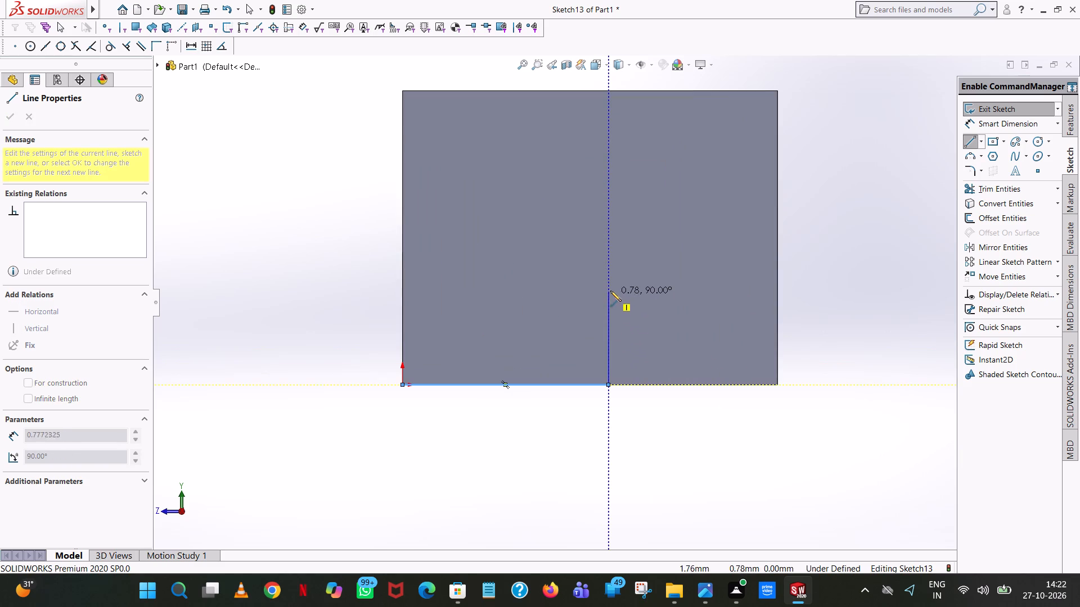
{"action": "left_click", "coordinate": [610, 288]}
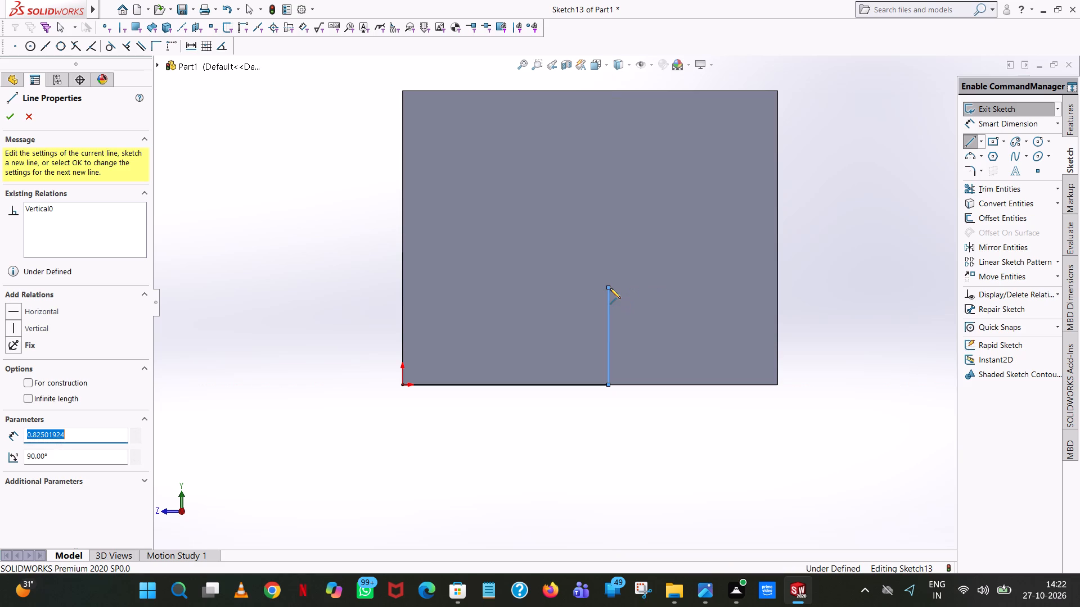
{"action": "type", "text": "0."}
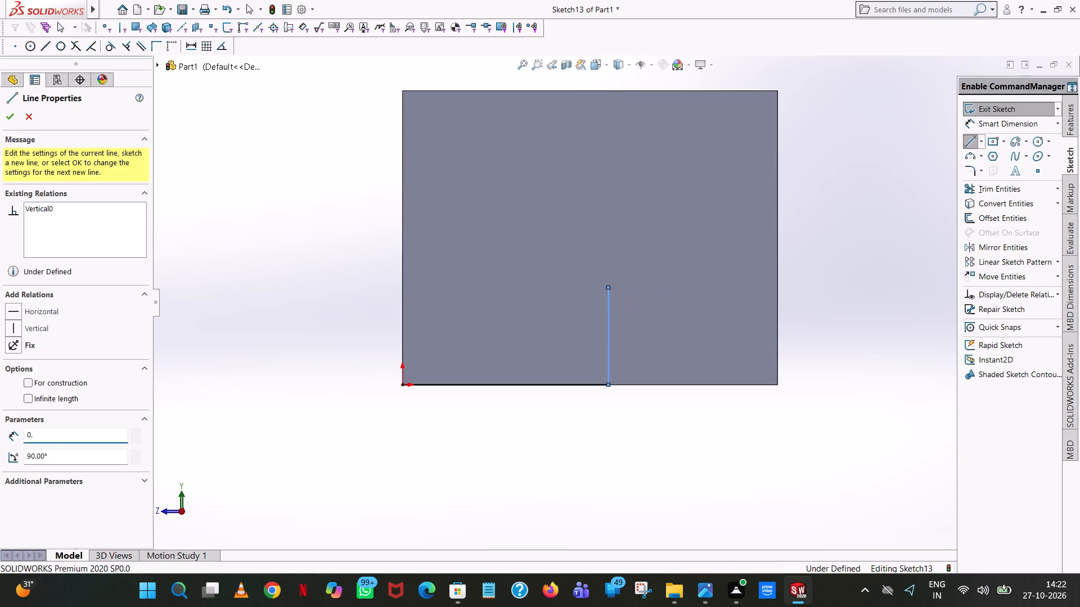
{"action": "key", "text": "8"}
{"action": "type", "text": "75"}
{"action": "key", "text": "Return"}
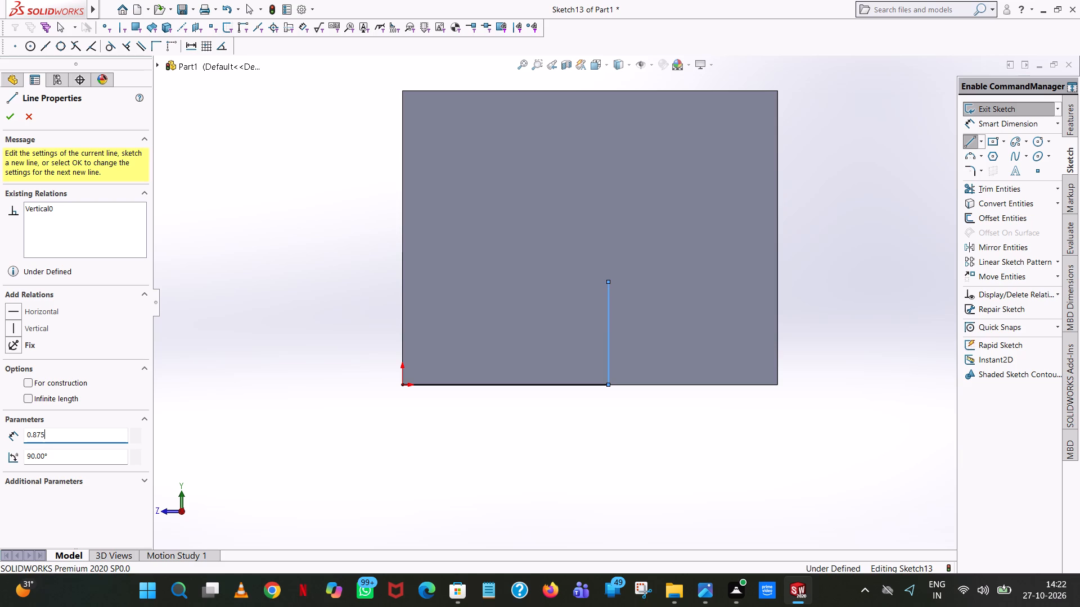
{"action": "right_click", "coordinate": [610, 288]}
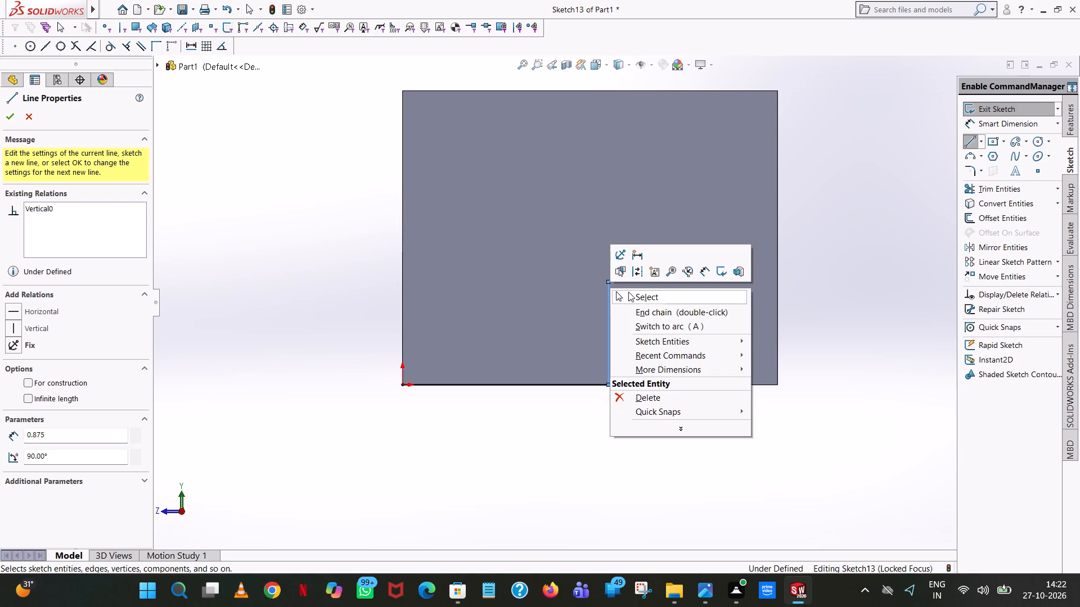
{"action": "left_click", "coordinate": [634, 297]}
Draw a circle centred on the vertical line's upper end with a radius of 0.500/2, or 0.25 mm.
{"action": "left_click", "coordinate": [1043, 143]}
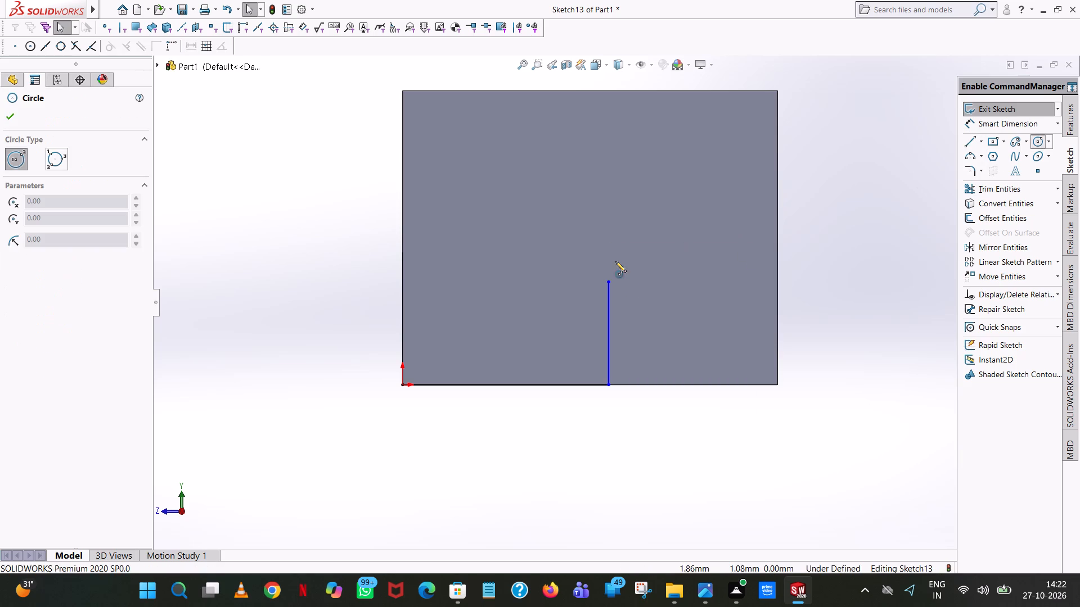
{"action": "left_click", "coordinate": [611, 283]}
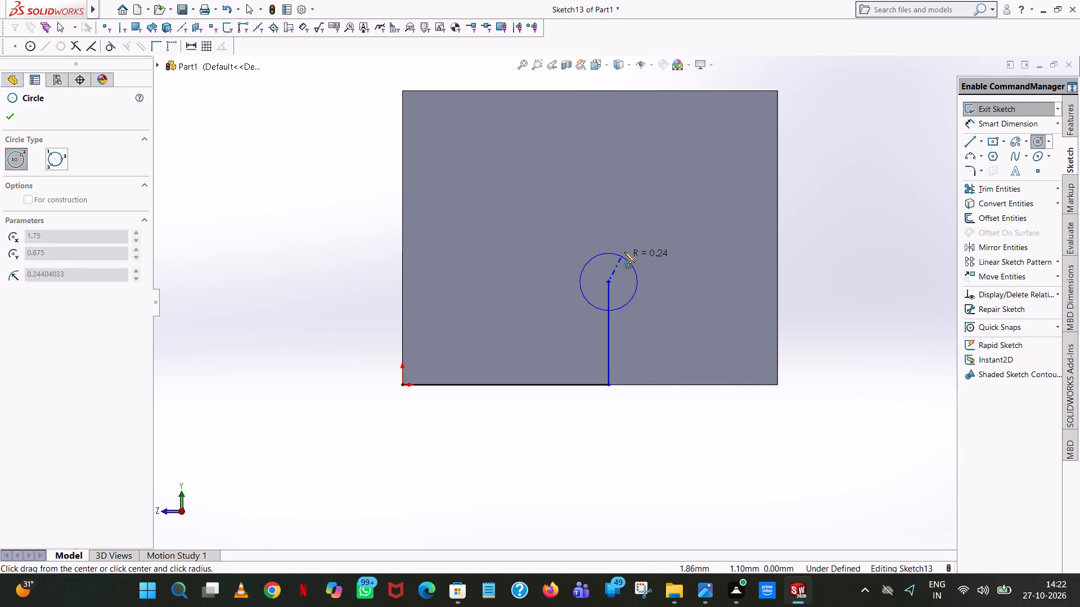
{"action": "left_click", "coordinate": [625, 250]}
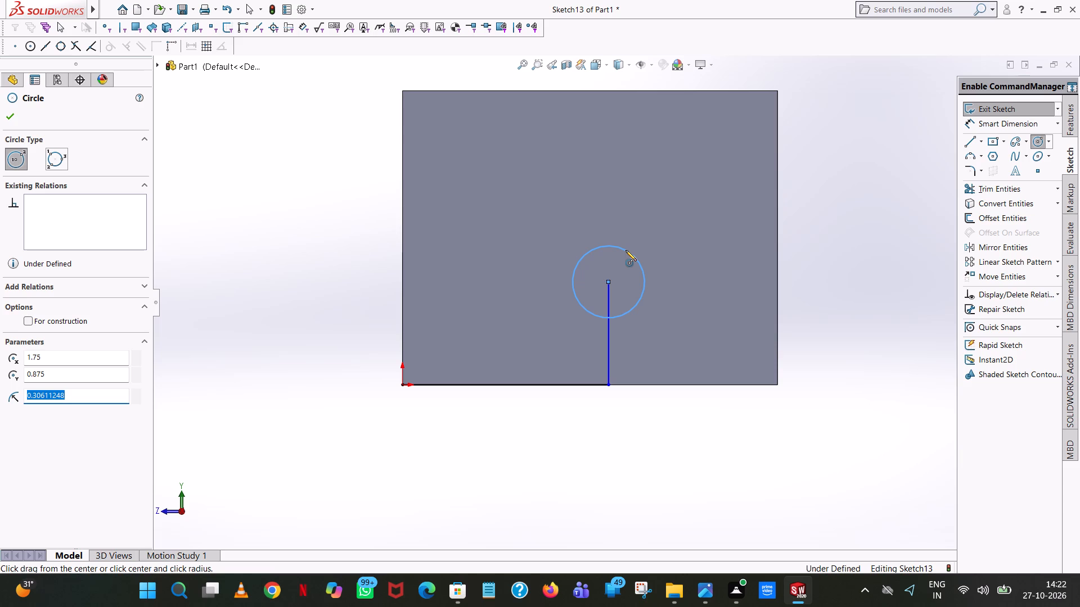
{"action": "key", "text": "0"}
{"action": "type", "text": ".500/"}
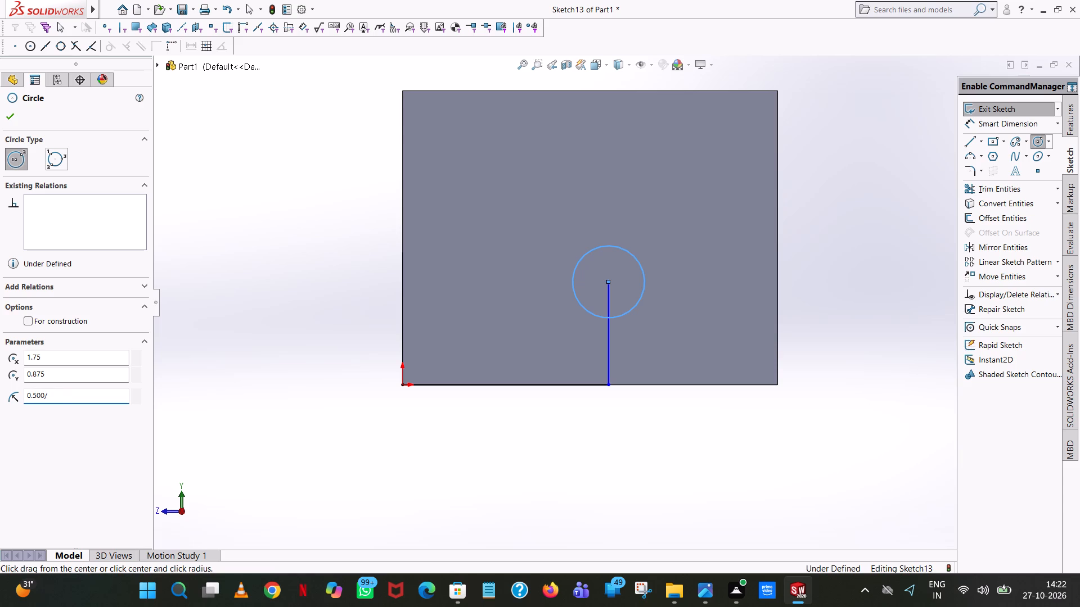
{"action": "key", "text": "2"}
{"action": "key", "text": "Return"}
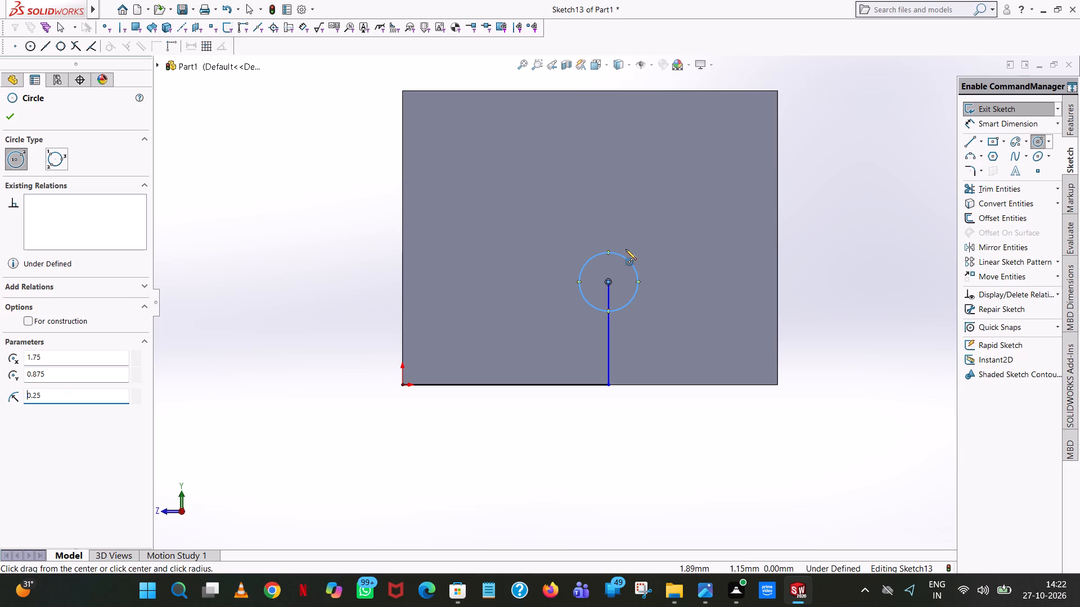
{"action": "right_click", "coordinate": [625, 249]}
{"action": "left_click", "coordinate": [674, 263]}
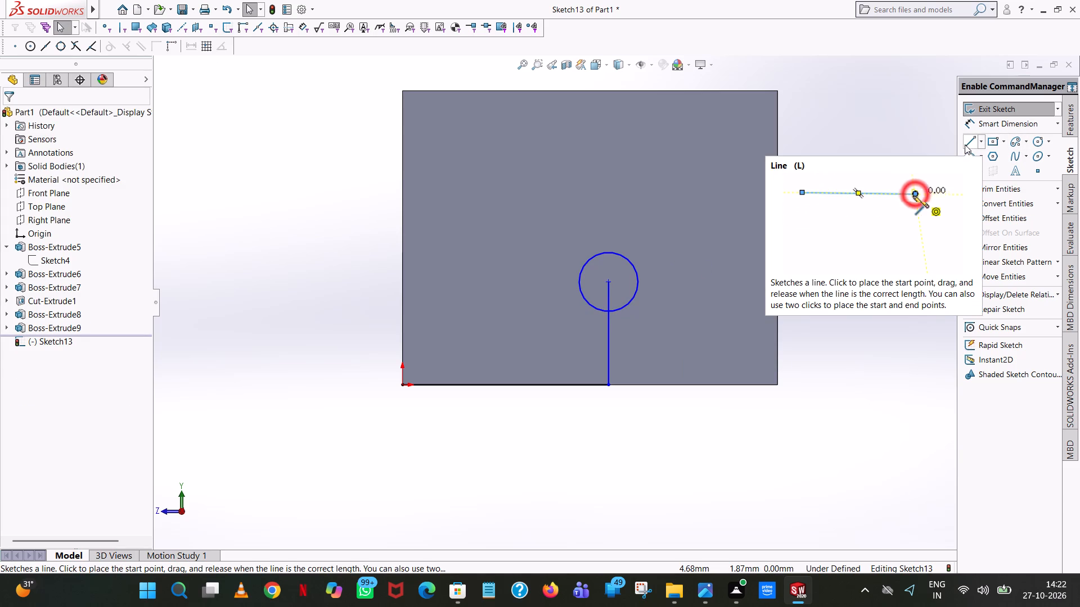
Draw a 0.75 mm horizontal line from the circle's centre toward the back of the side wall.
{"action": "left_click", "coordinate": [967, 143]}
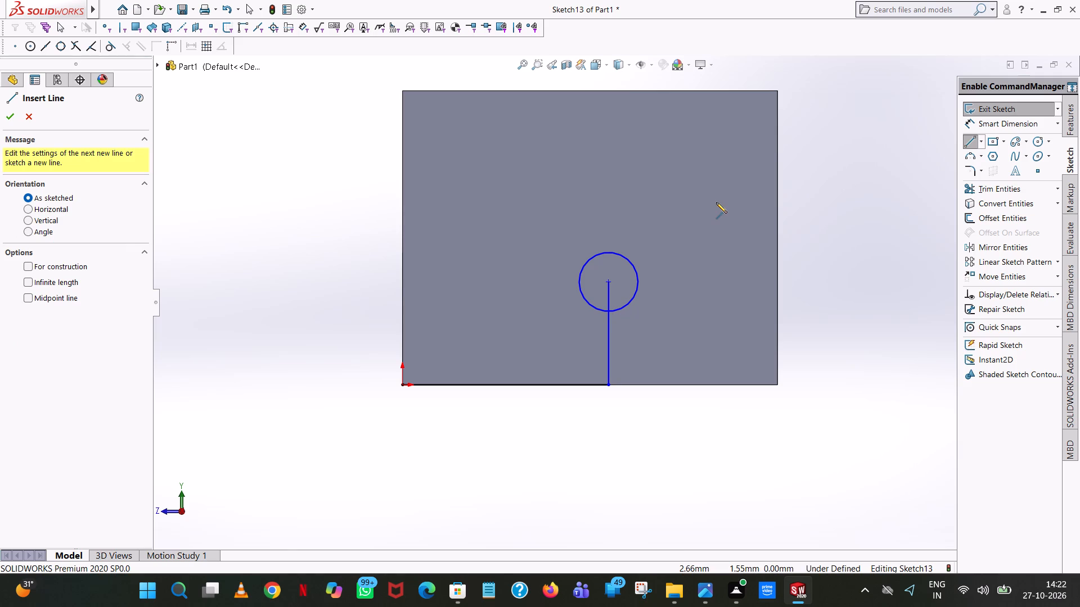
{"action": "left_click", "coordinate": [611, 282]}
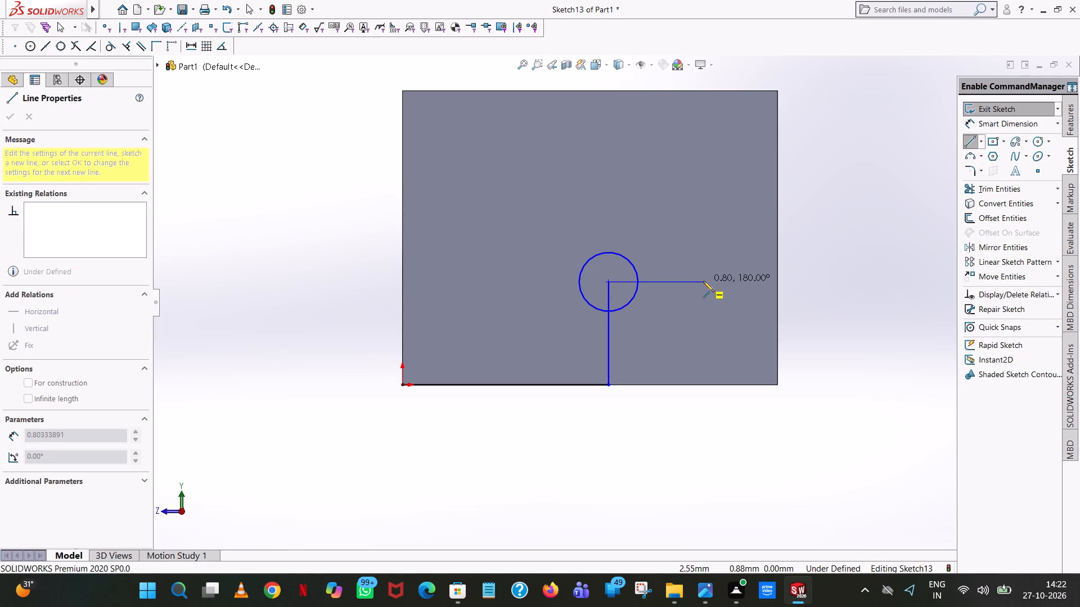
{"action": "left_click", "coordinate": [703, 281]}
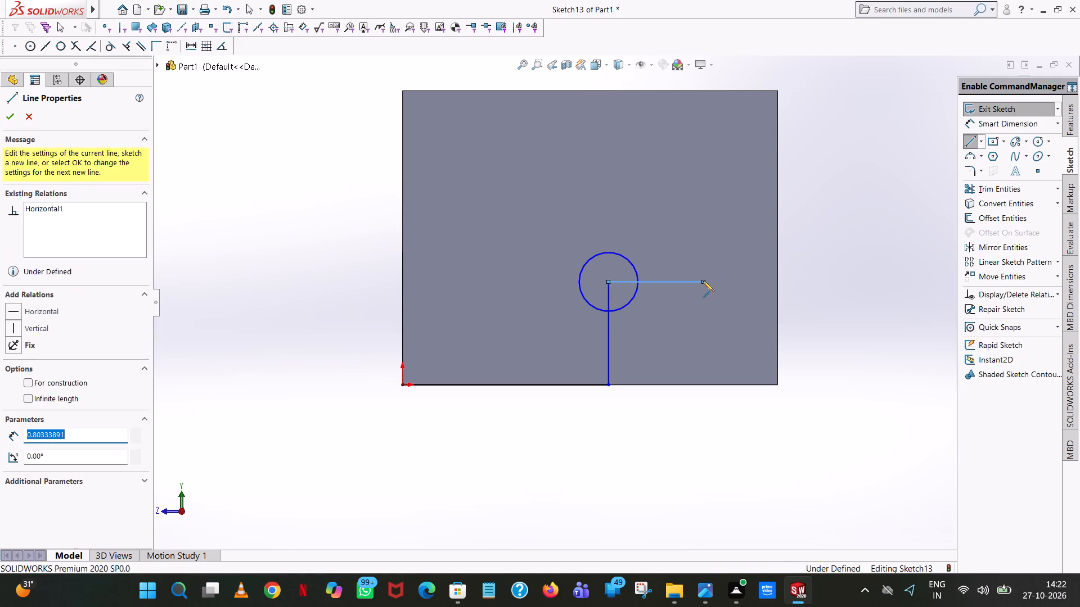
{"action": "type", "text": "0.750"}
{"action": "key", "text": "Return"}
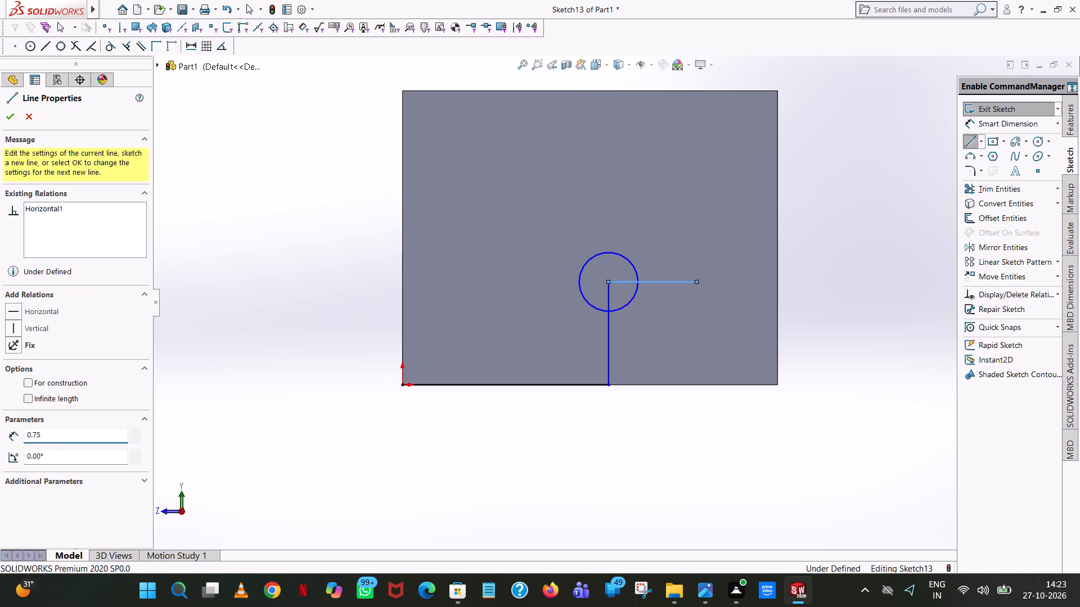
{"action": "right_click", "coordinate": [703, 281]}
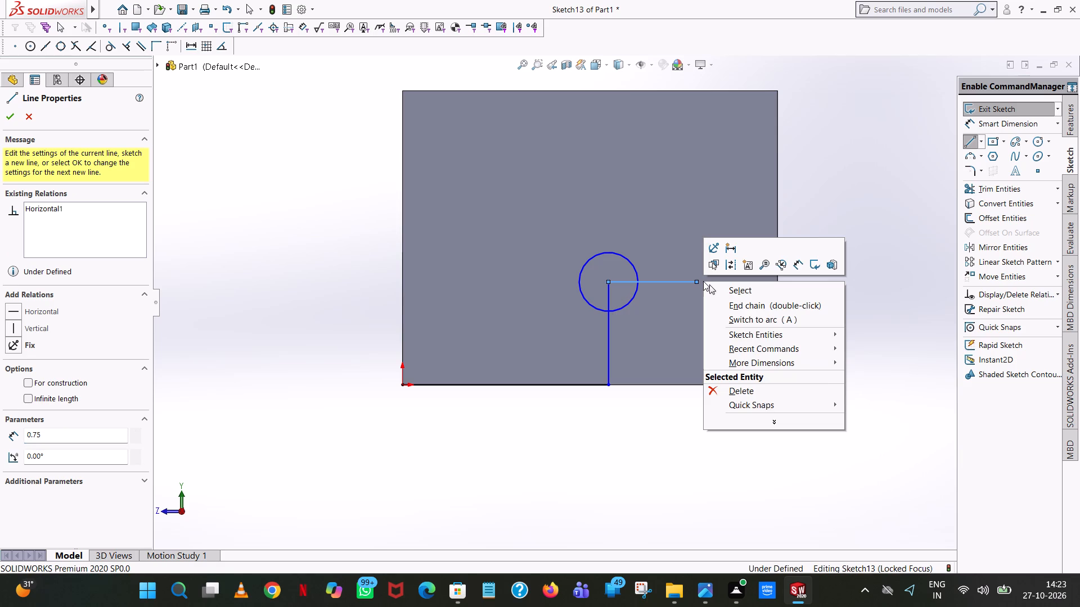
{"action": "left_click", "coordinate": [733, 288]}
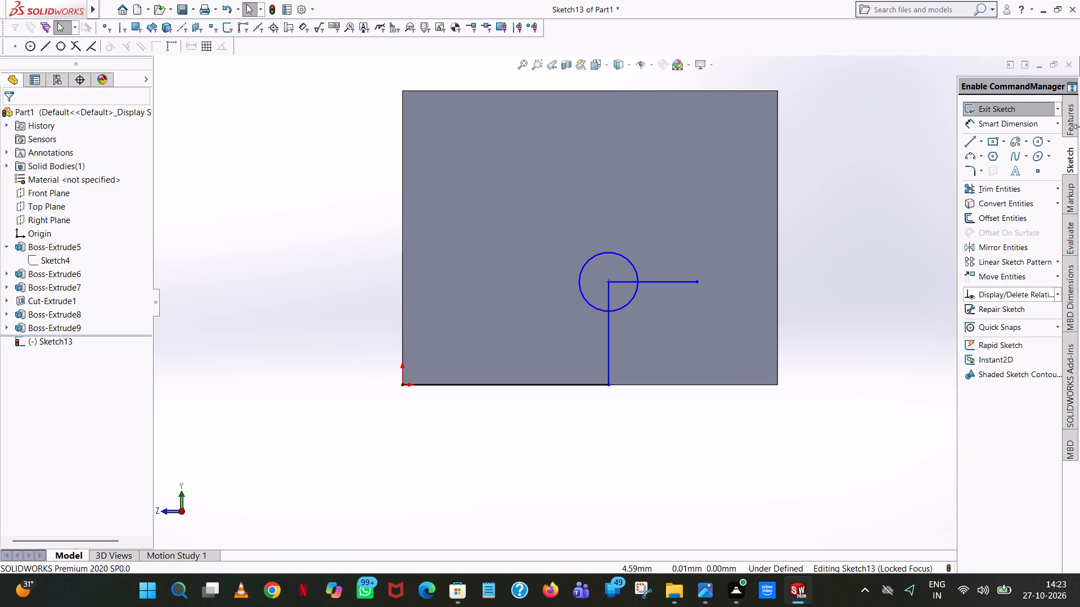
Draw a second circle centred on the horizontal line's free end with a radius of 0.500/2, or 0.25 mm.
{"action": "left_click", "coordinate": [1036, 140]}
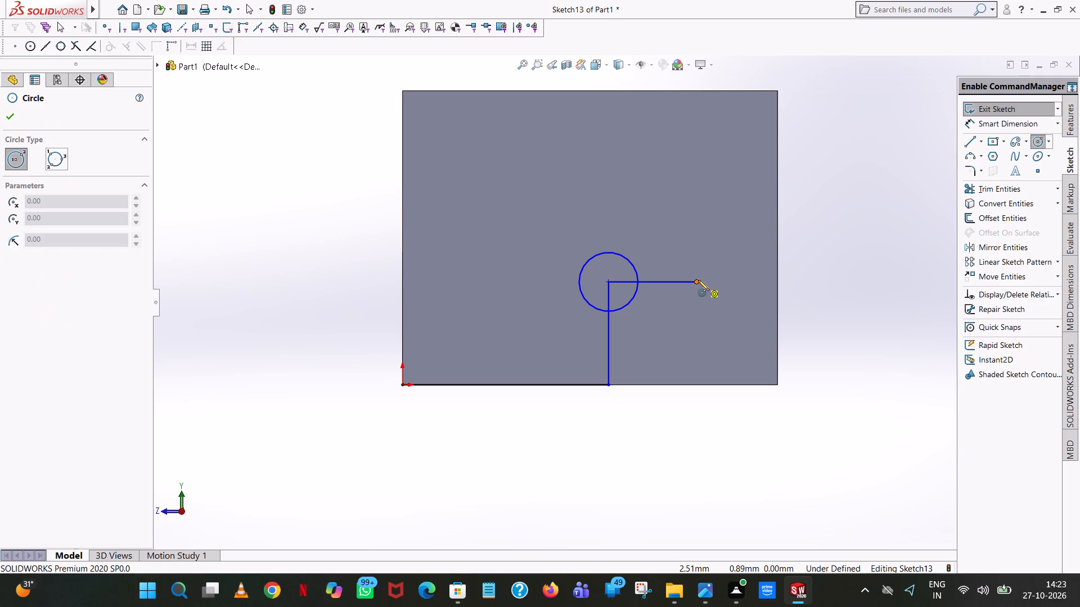
{"action": "left_click", "coordinate": [696, 282]}
{"action": "left_click", "coordinate": [704, 238]}
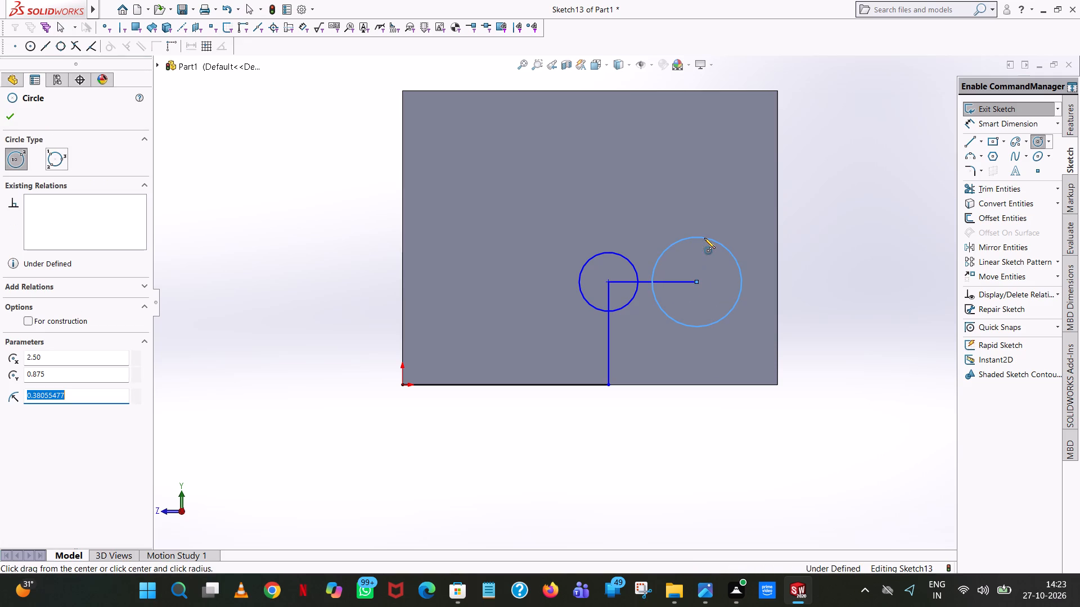
{"action": "type", "text": "0.500"}
{"action": "type", "text": "/2"}
{"action": "key", "text": "Return"}
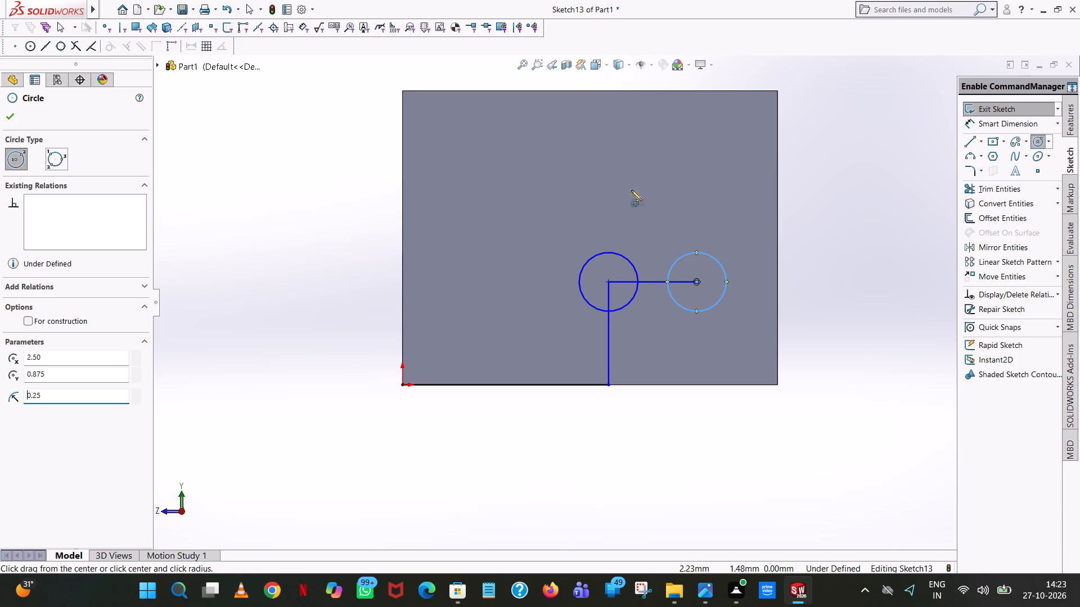
{"action": "left_click", "coordinate": [8, 119]}
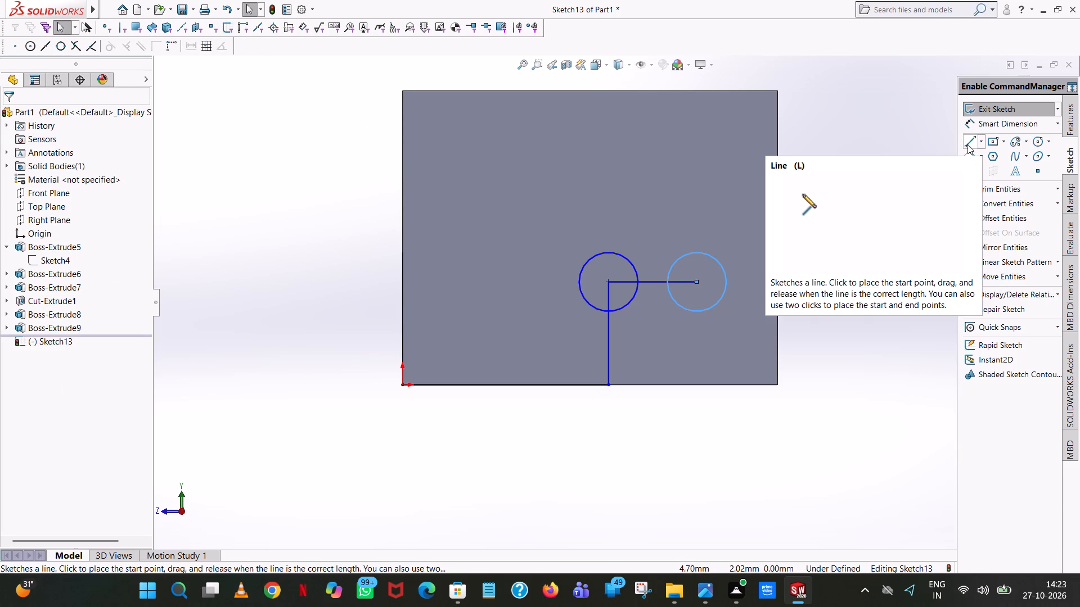
Join the two circles with horizontal lines between their top points and between their bottom points.
{"action": "left_click", "coordinate": [967, 144]}
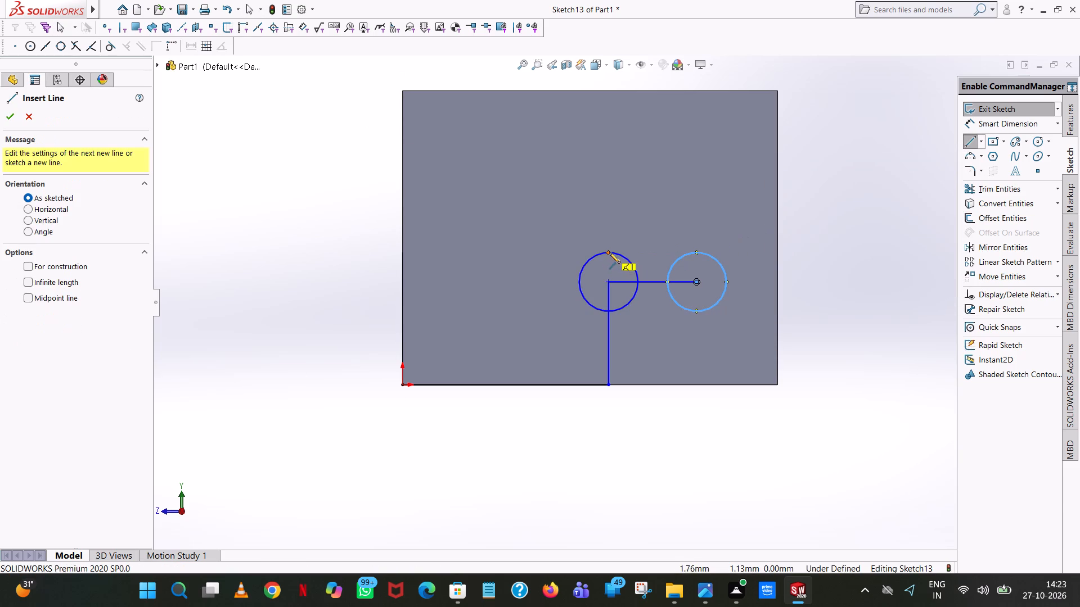
{"action": "left_click", "coordinate": [609, 252]}
{"action": "left_click", "coordinate": [698, 253]}
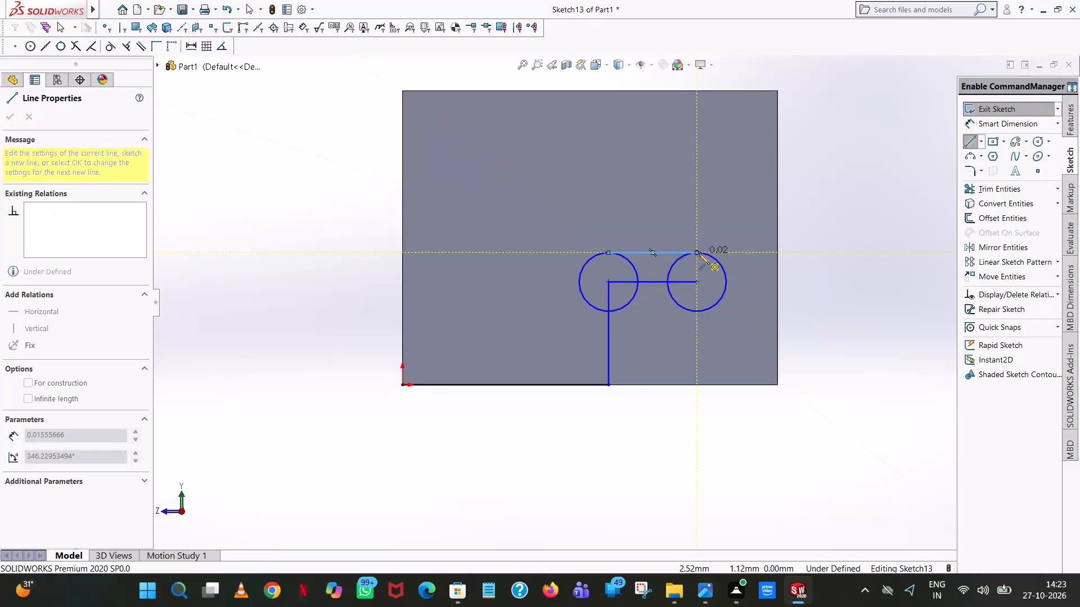
{"action": "right_click", "coordinate": [747, 242]}
{"action": "left_click", "coordinate": [767, 251]}
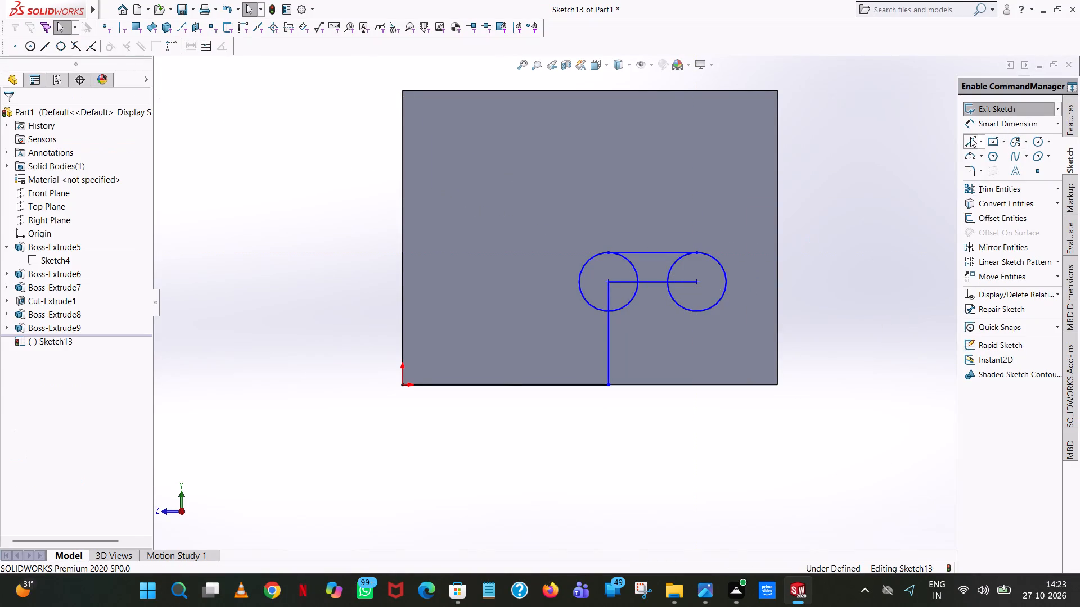
{"action": "left_click", "coordinate": [970, 137]}
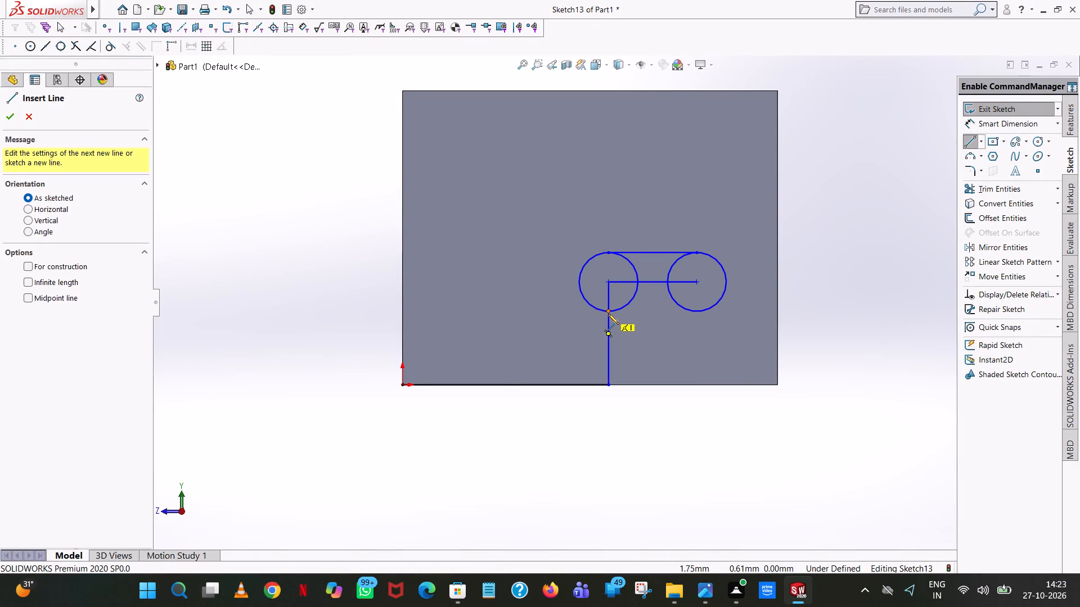
{"action": "left_click", "coordinate": [608, 314]}
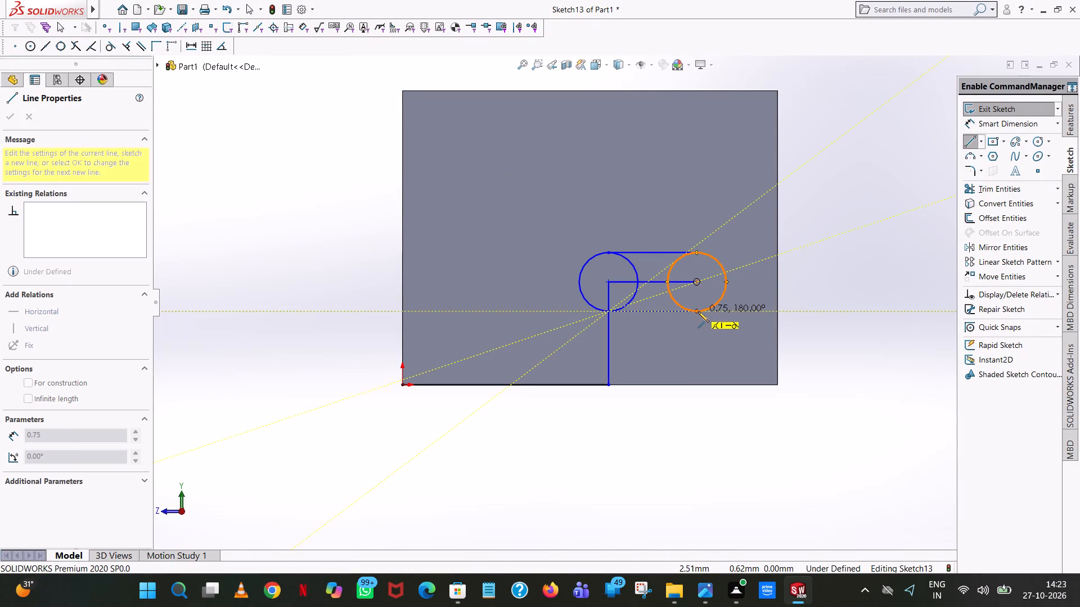
{"action": "left_click", "coordinate": [698, 311]}
{"action": "right_click", "coordinate": [698, 311]}
{"action": "left_click", "coordinate": [768, 327]}
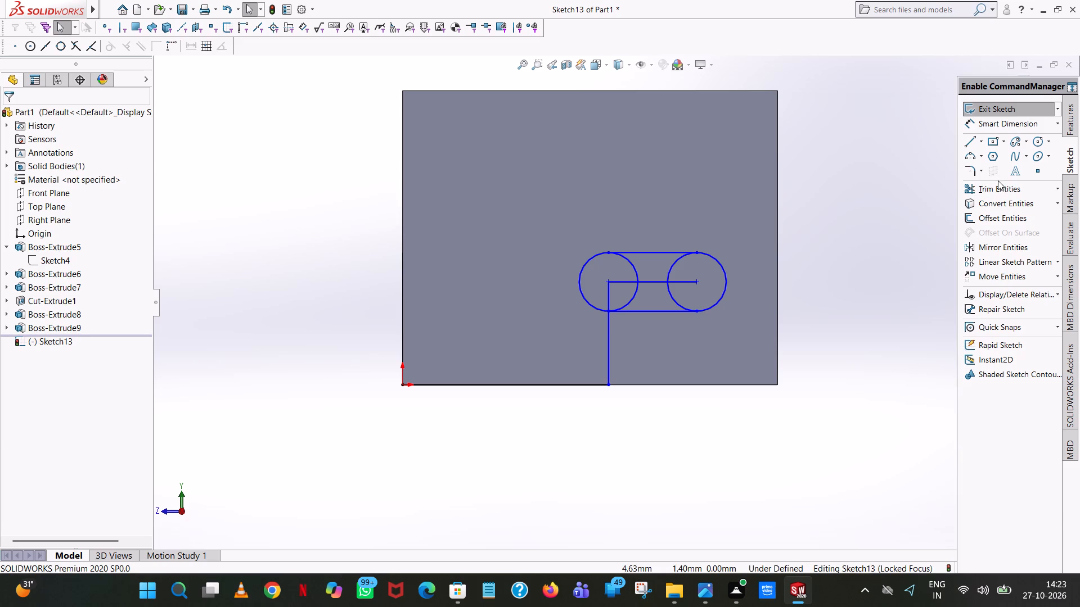
Trim away the inner half-circles and all the locating lines, leaving only the closed slot outline.
{"action": "left_click", "coordinate": [994, 189]}
{"action": "left_click", "coordinate": [668, 266]}
{"action": "left_click", "coordinate": [672, 265]}
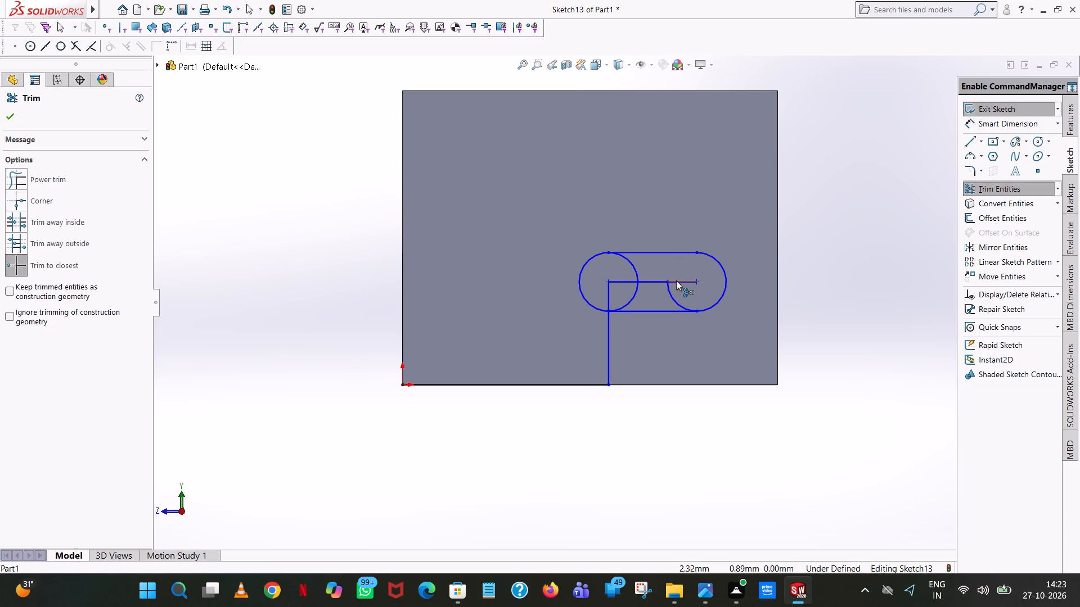
{"action": "left_click", "coordinate": [677, 280]}
{"action": "left_click", "coordinate": [669, 286]}
{"action": "left_click", "coordinate": [662, 280]}
{"action": "left_click", "coordinate": [633, 286]}
{"action": "triple_click", "coordinate": [638, 283]}
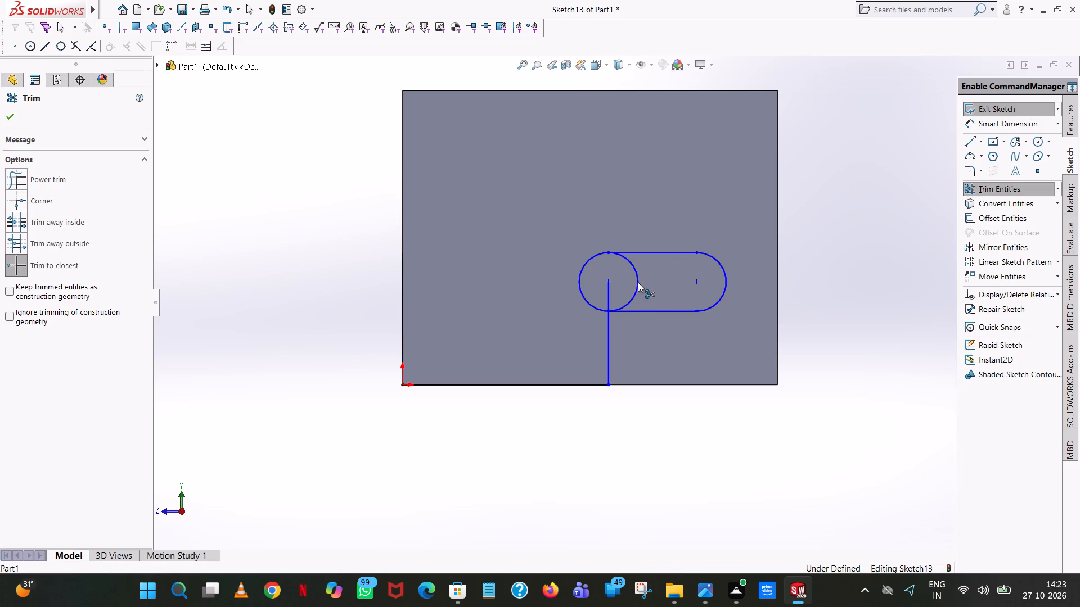
{"action": "left_click", "coordinate": [638, 280]}
{"action": "left_click", "coordinate": [609, 282]}
{"action": "left_click", "coordinate": [610, 327]}
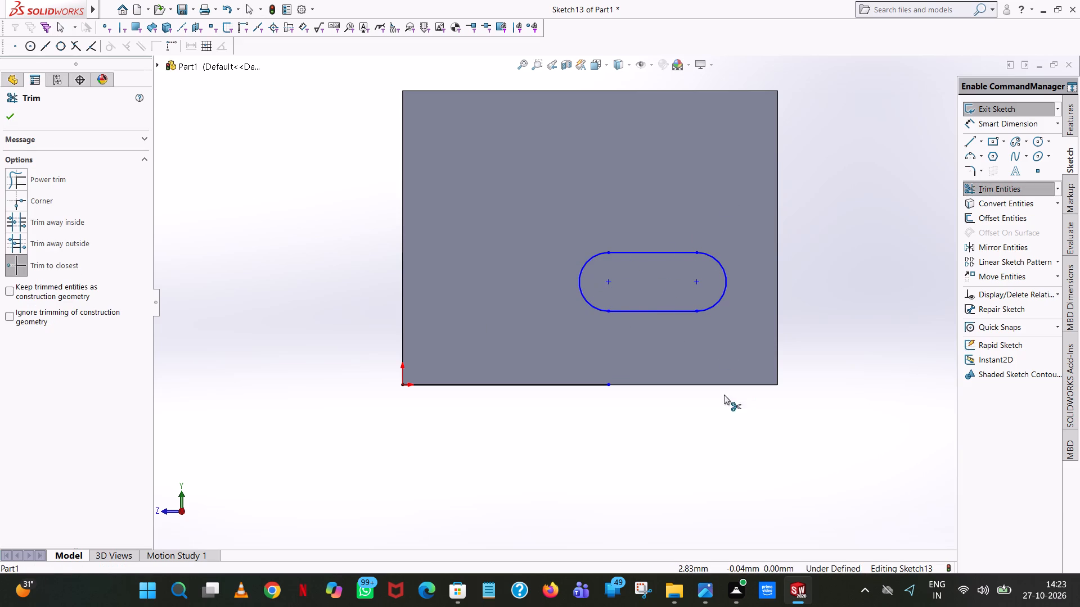
{"action": "left_click", "coordinate": [594, 384]}
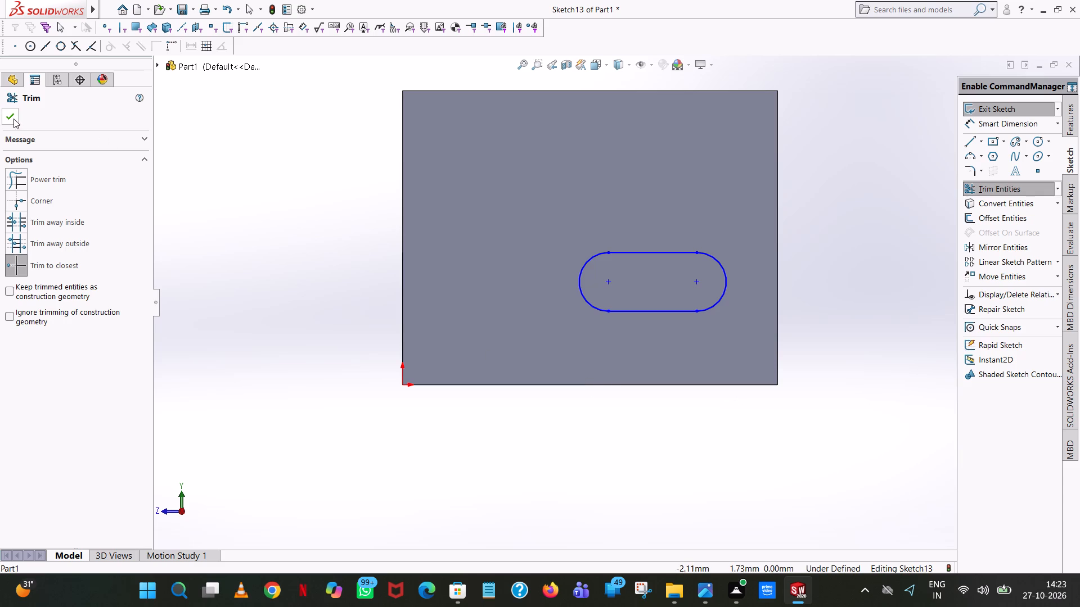
{"action": "left_click", "coordinate": [14, 119]}
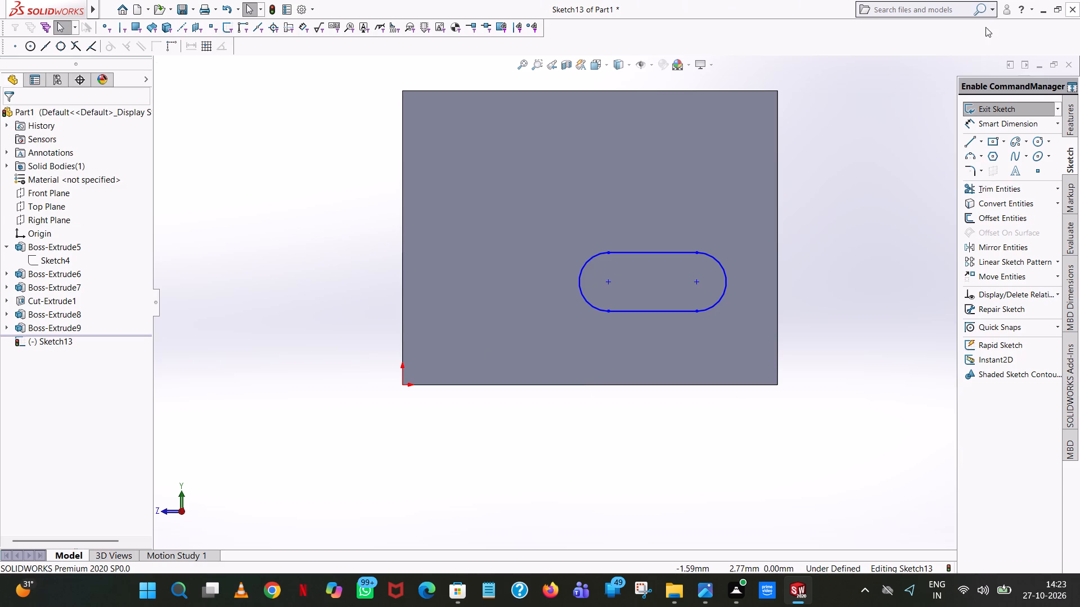
Dimension the slot's height between its upper and lower straight edges.
{"action": "left_click", "coordinate": [984, 124]}
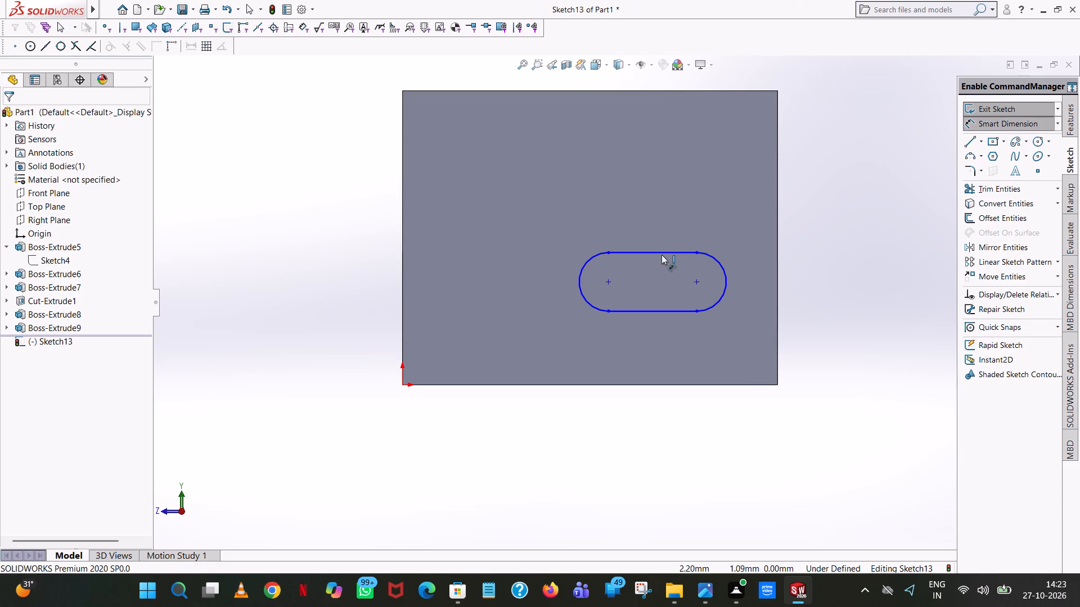
{"action": "left_click", "coordinate": [663, 252]}
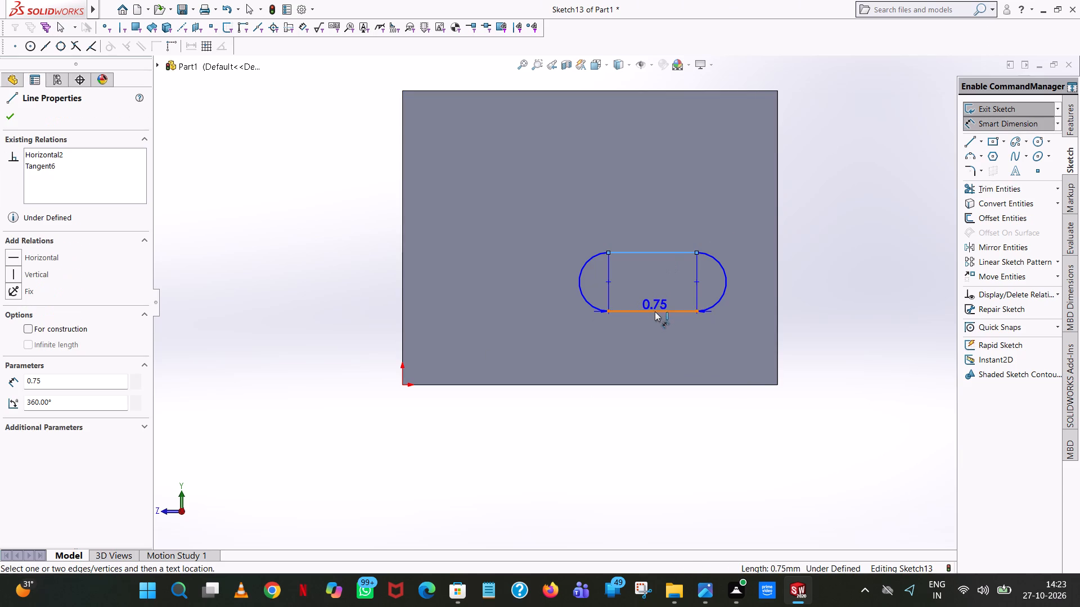
{"action": "left_click", "coordinate": [655, 311]}
{"action": "left_click", "coordinate": [857, 269]}
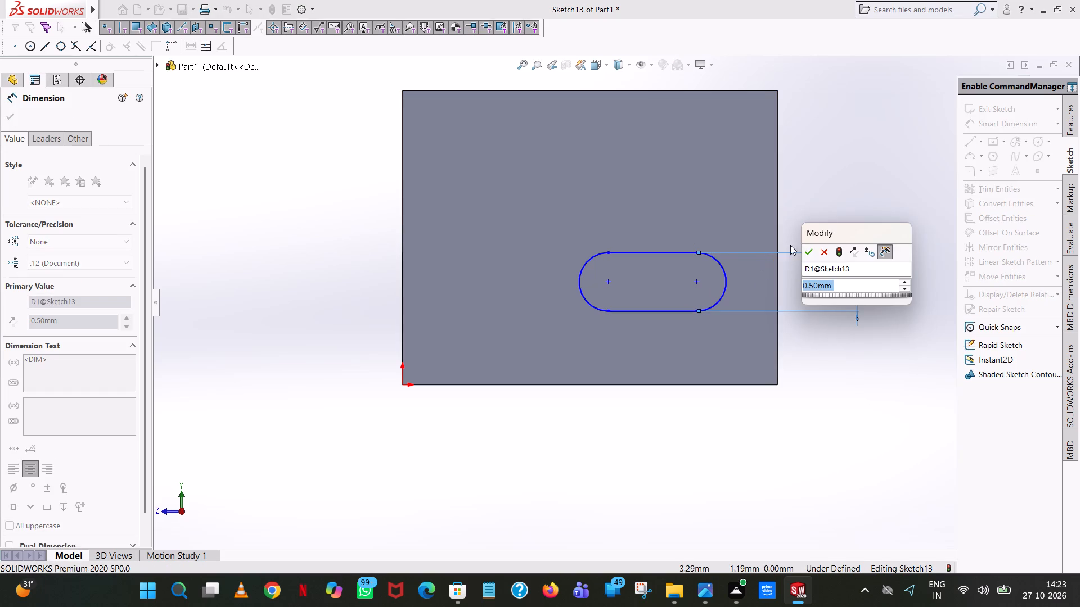
{"action": "left_click", "coordinate": [803, 250]}
{"action": "left_click", "coordinate": [802, 158]}
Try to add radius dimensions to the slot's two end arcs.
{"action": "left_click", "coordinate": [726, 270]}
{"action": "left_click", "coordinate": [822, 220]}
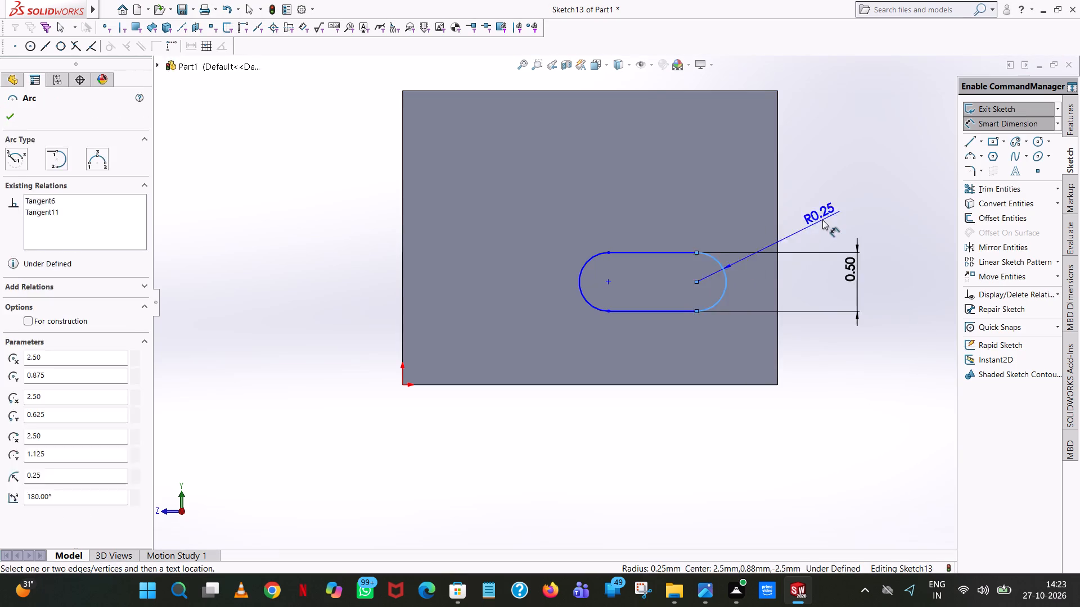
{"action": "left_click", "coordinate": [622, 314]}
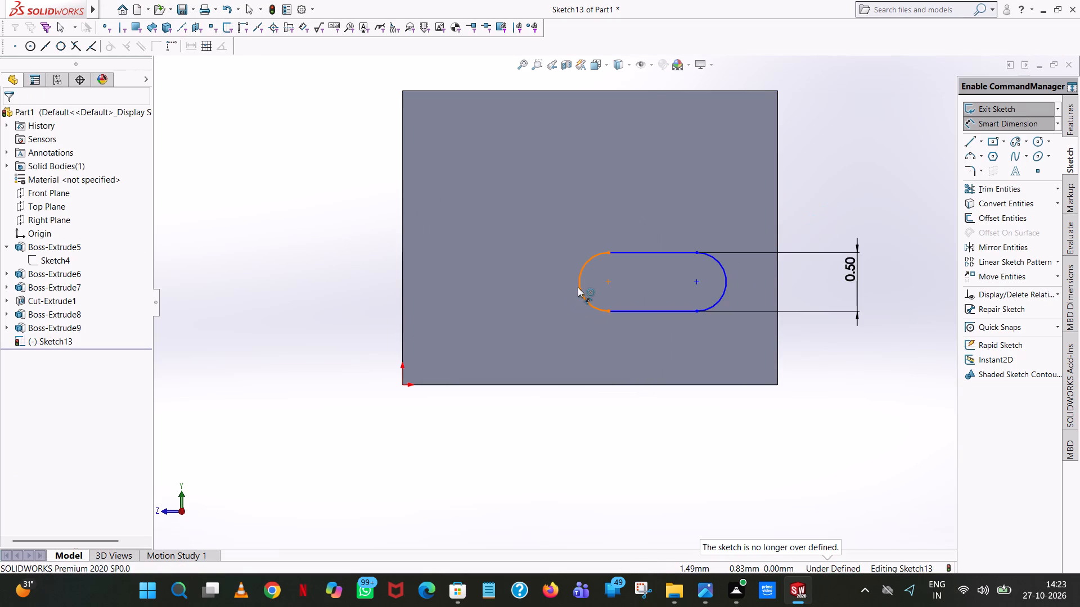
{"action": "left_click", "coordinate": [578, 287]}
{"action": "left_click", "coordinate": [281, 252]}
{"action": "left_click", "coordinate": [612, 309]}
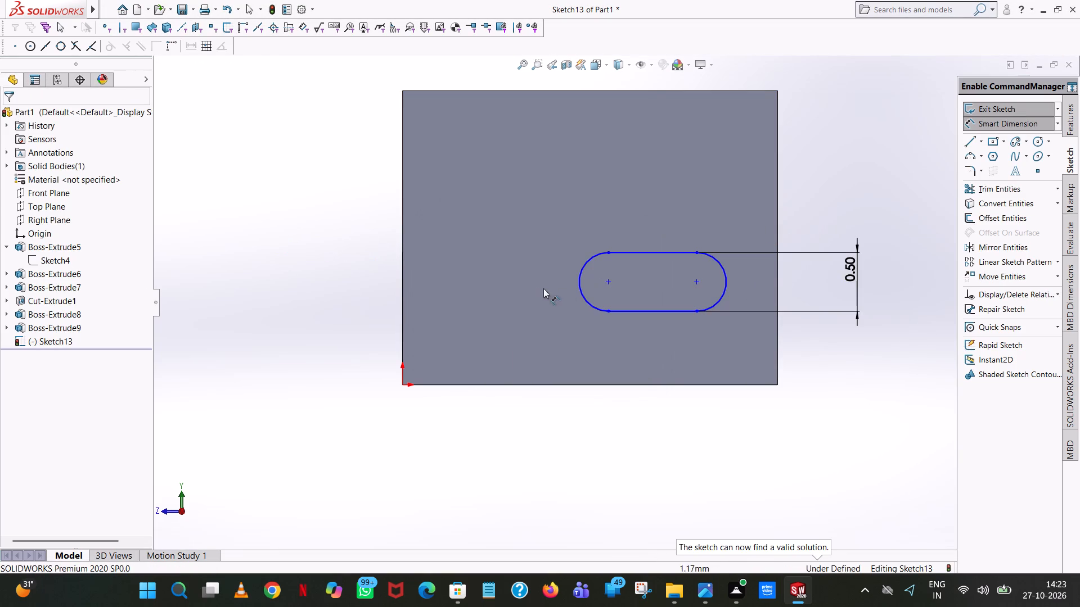
Dimension the front arc's centre horizontally and vertically from the origin at the wall's lower front corner.
{"action": "left_click", "coordinate": [611, 283]}
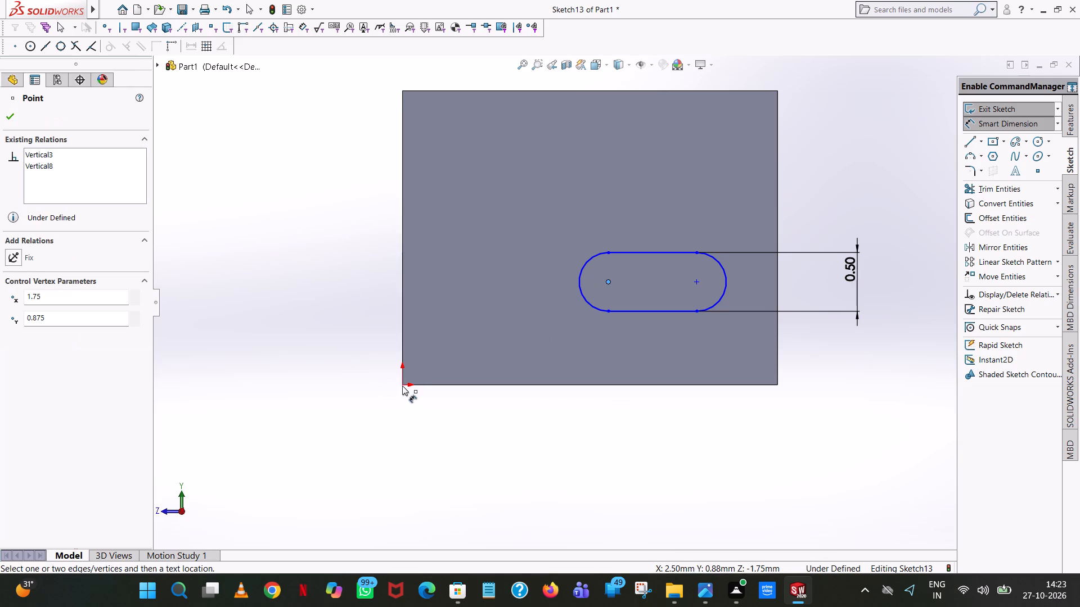
{"action": "left_click", "coordinate": [402, 385]}
{"action": "left_click", "coordinate": [447, 456]}
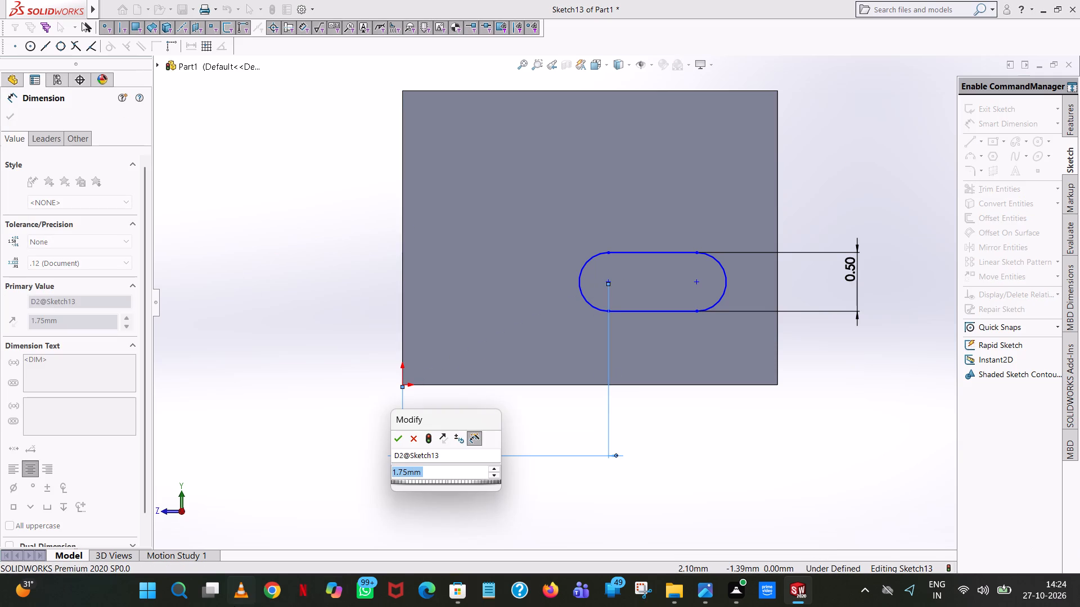
{"action": "left_click", "coordinate": [400, 437]}
{"action": "left_click", "coordinate": [770, 361]}
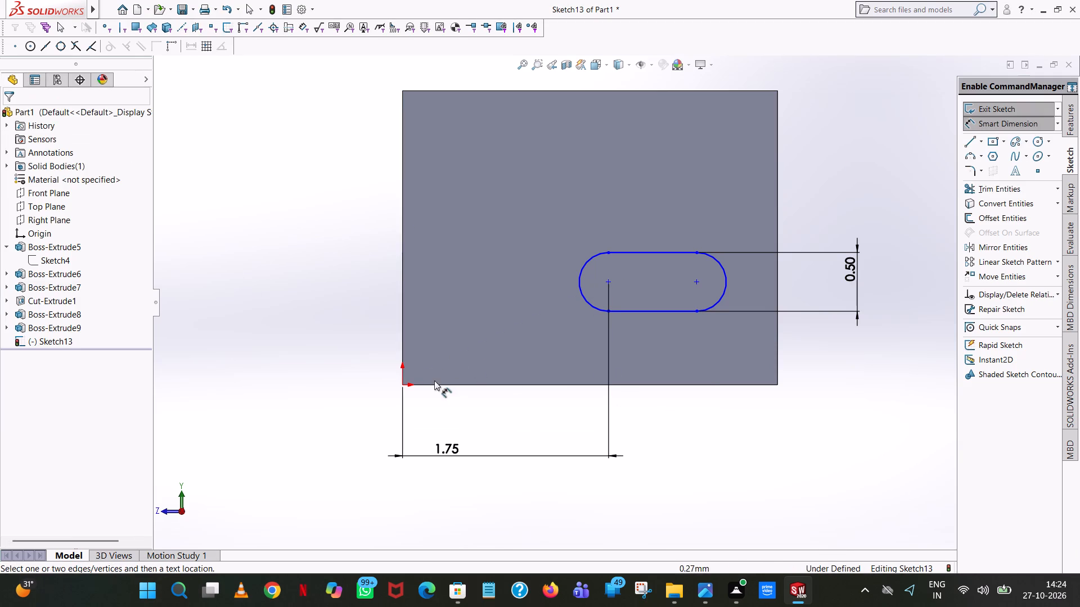
{"action": "left_click", "coordinate": [403, 383]}
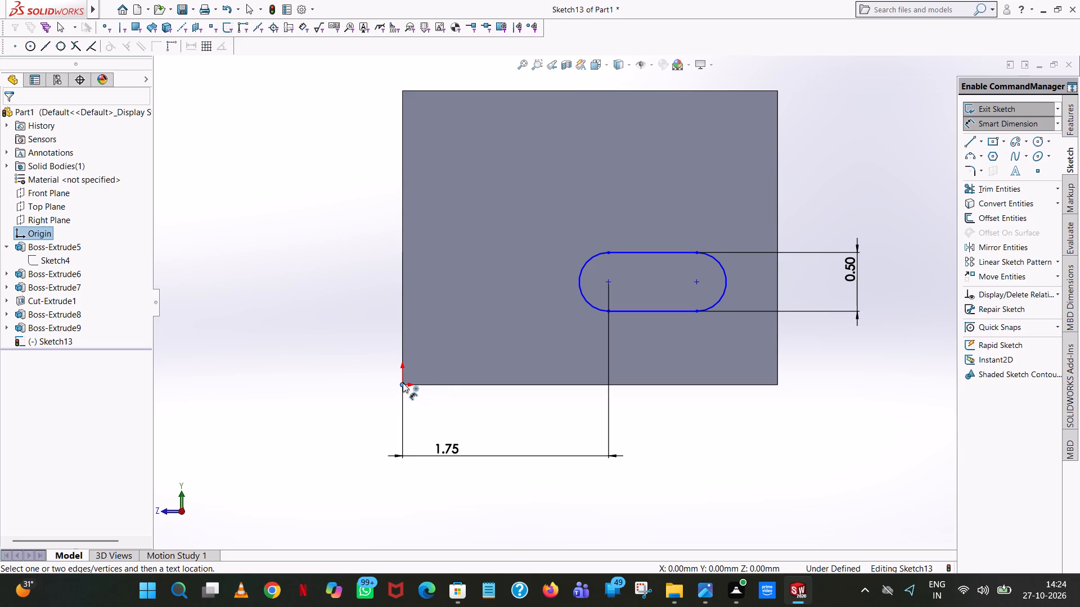
{"action": "left_click", "coordinate": [611, 283]}
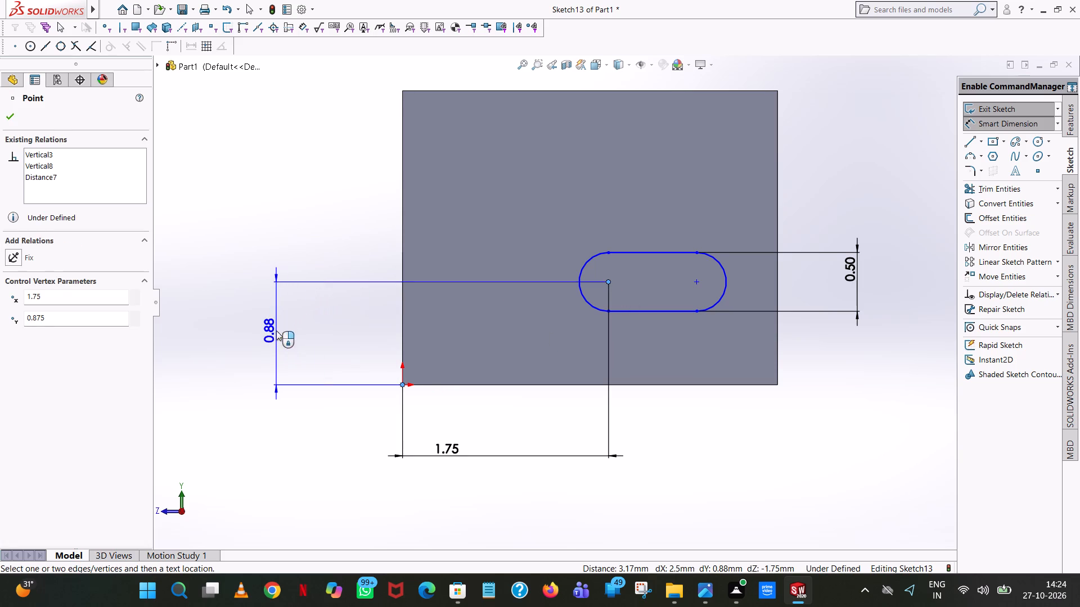
{"action": "left_click", "coordinate": [276, 330]}
{"action": "left_click", "coordinate": [224, 315]}
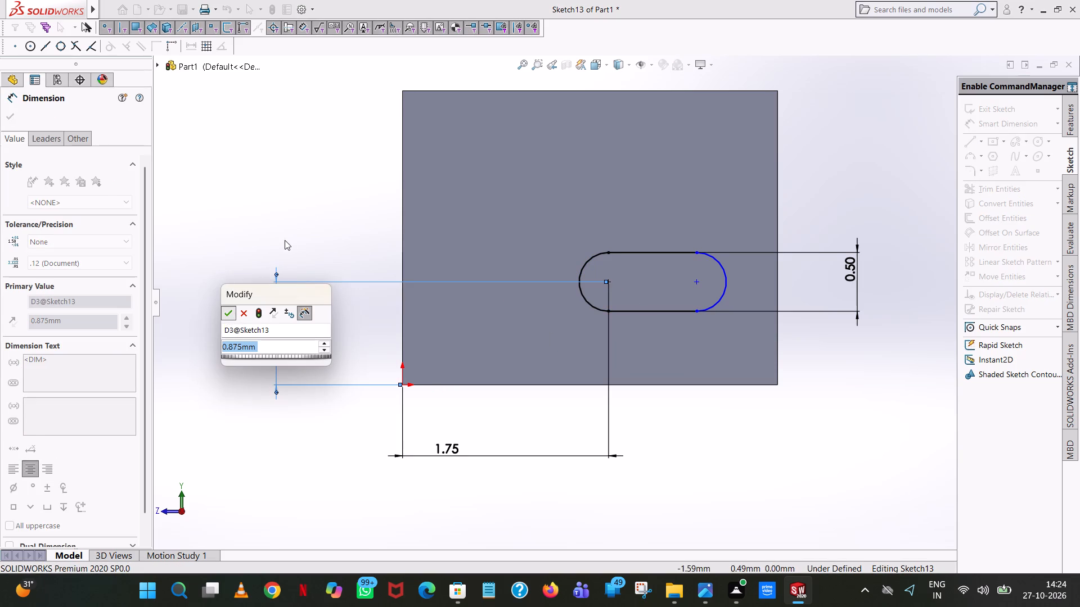
{"action": "left_click", "coordinate": [312, 205]}
Dimension the horizontal distance between the slot's two arc centres.
{"action": "left_click", "coordinate": [696, 285]}
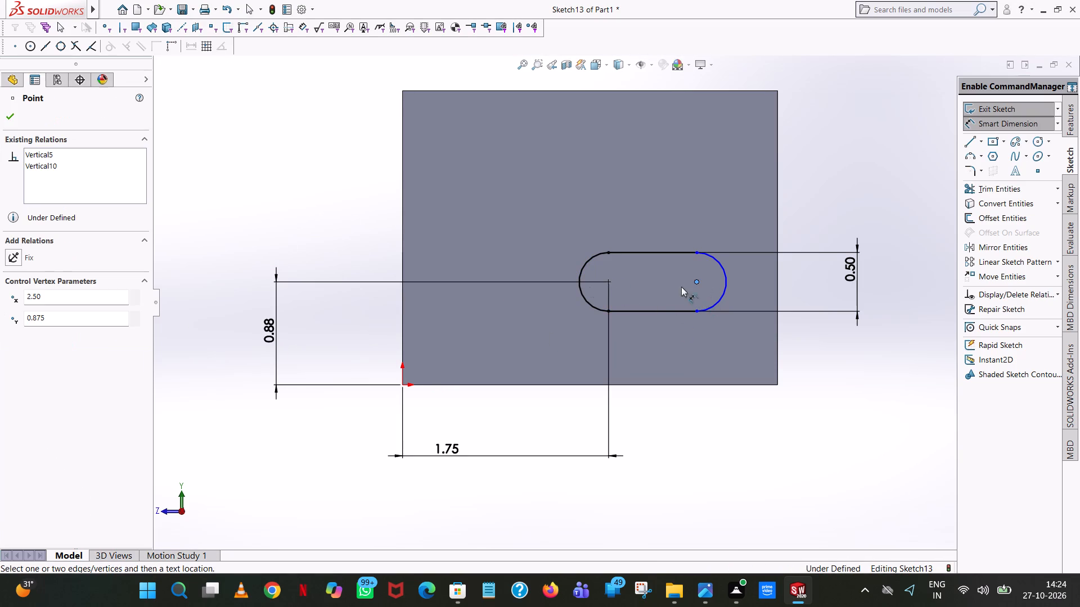
{"action": "left_click", "coordinate": [609, 283]}
{"action": "left_click", "coordinate": [631, 435]}
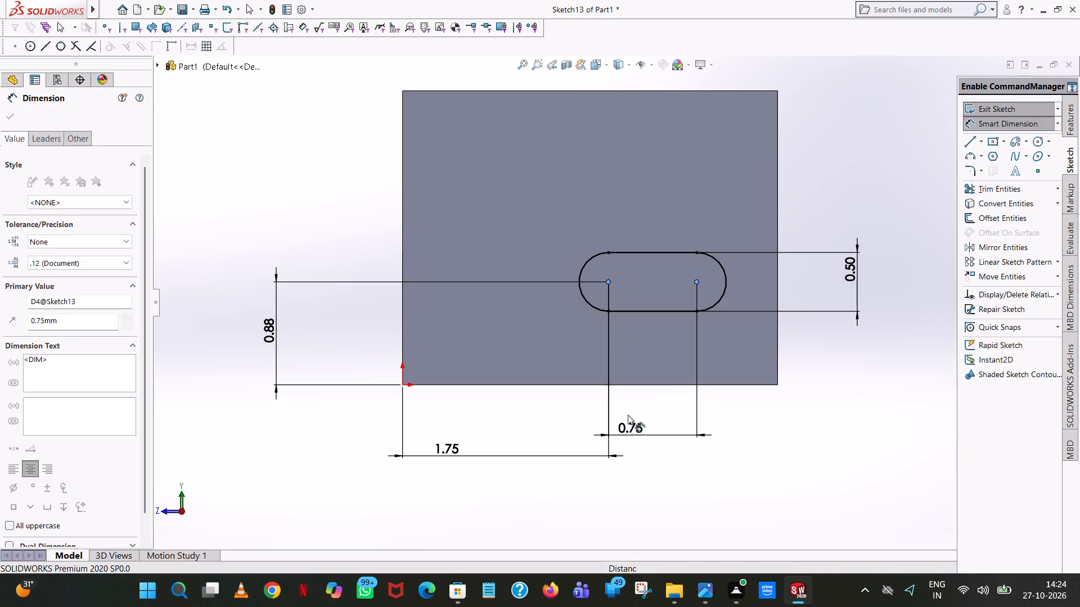
{"action": "left_click", "coordinate": [584, 422]}
{"action": "left_click", "coordinate": [891, 173]}
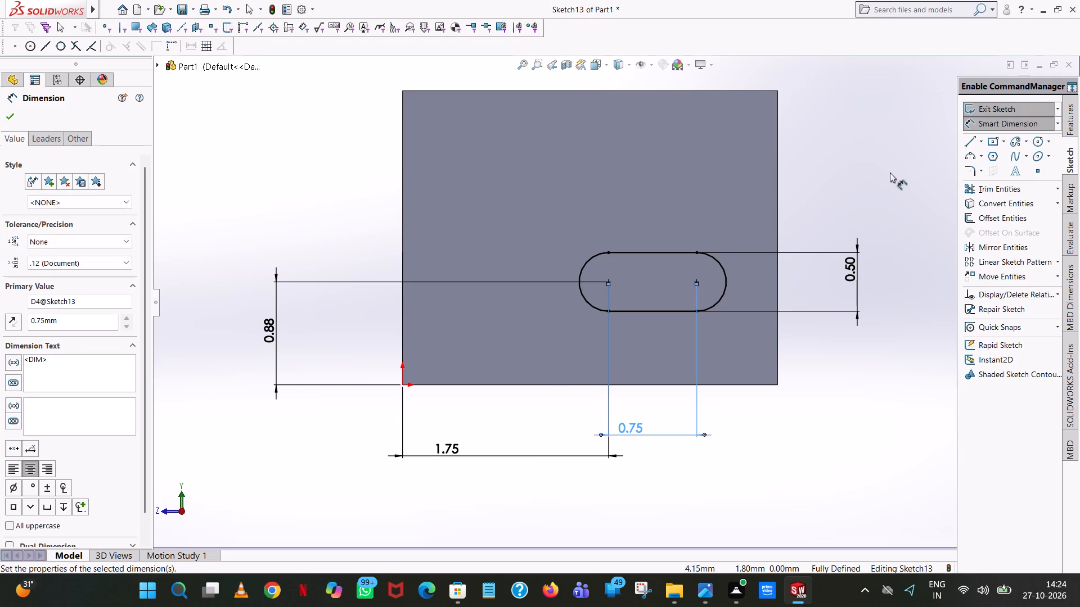
Cut-extrude the slot profile inward from the side wall's outer face with a Blind depth of 1.75 mm.
{"action": "left_click", "coordinate": [1071, 133]}
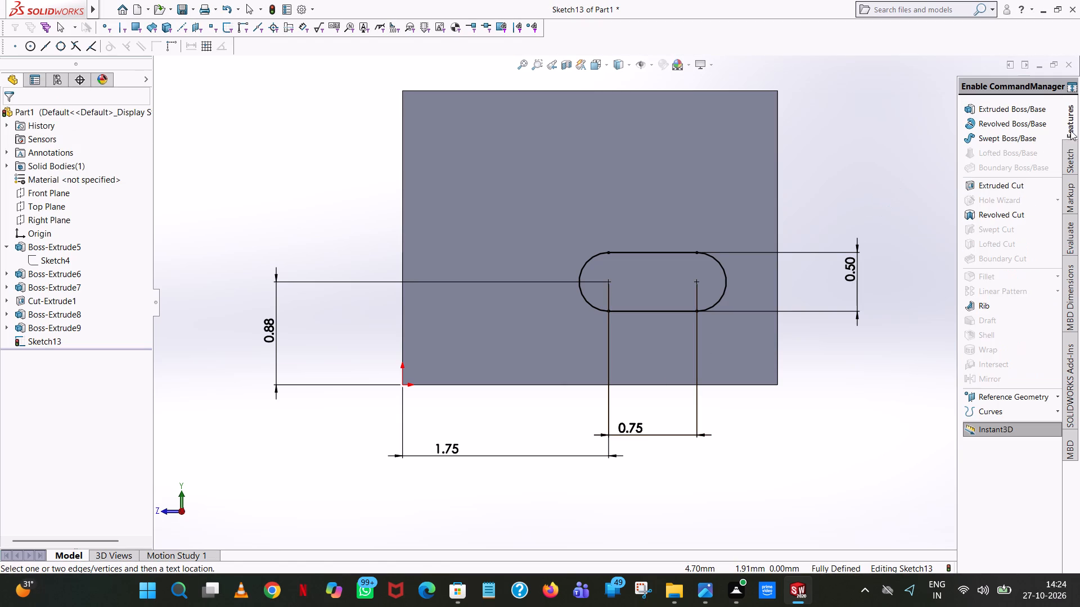
{"action": "left_click", "coordinate": [1025, 182]}
{"action": "scroll", "coordinate": [721, 175], "scroll_direction": "up", "scroll_amount": 1}
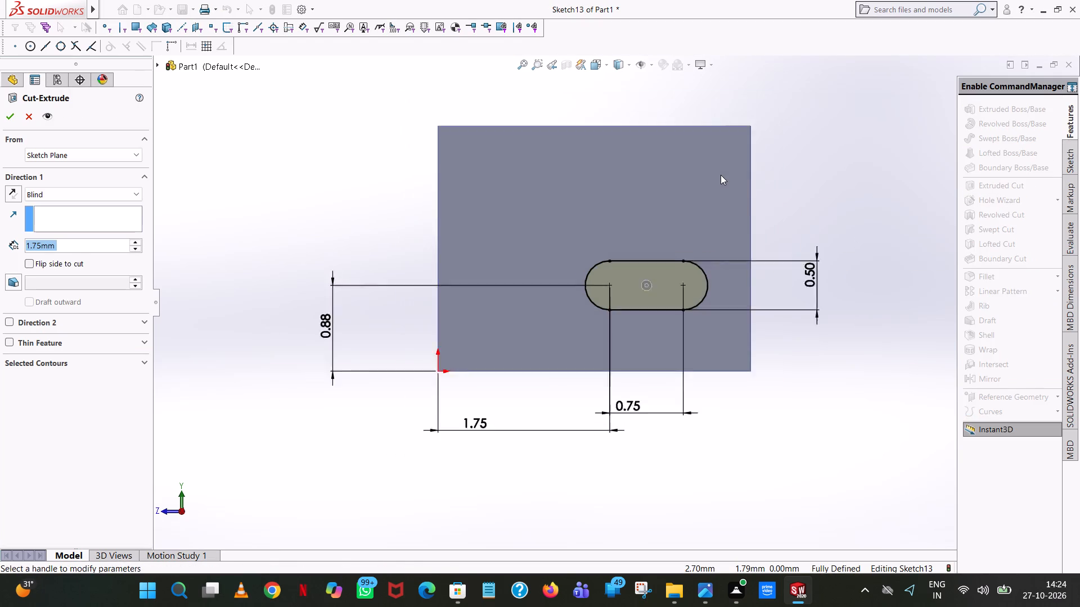
{"action": "scroll", "coordinate": [721, 175], "scroll_direction": "up", "scroll_amount": 2}
{"action": "middle_click_drag", "start_coordinate": [721, 175], "coordinate": [808, 320]}
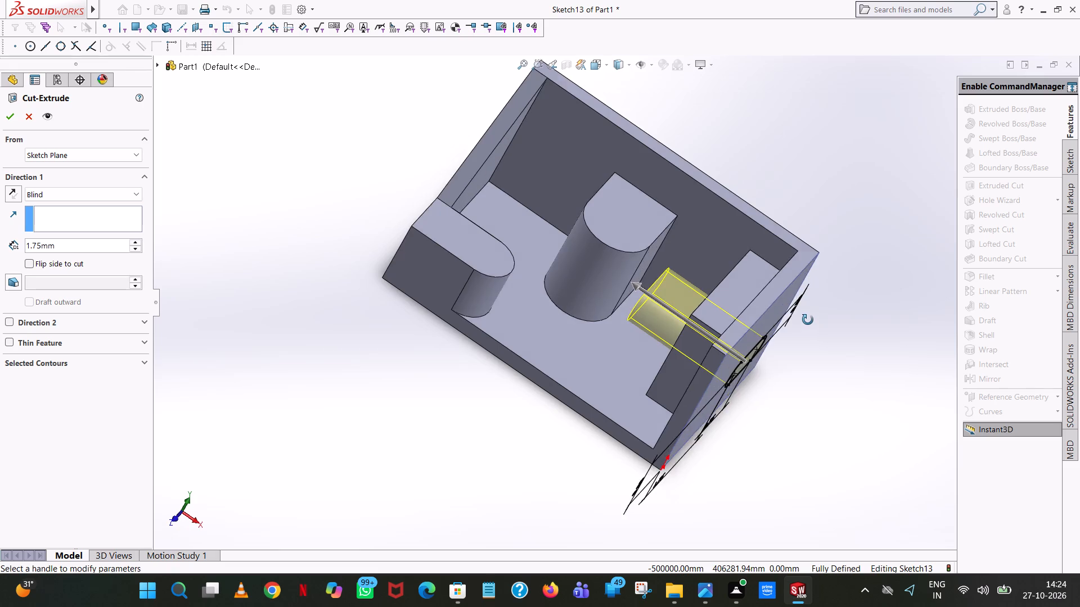
{"action": "middle_click_drag", "start_coordinate": [808, 320], "coordinate": [826, 295]}
{"action": "scroll", "coordinate": [808, 320], "scroll_direction": "up", "scroll_amount": 1}
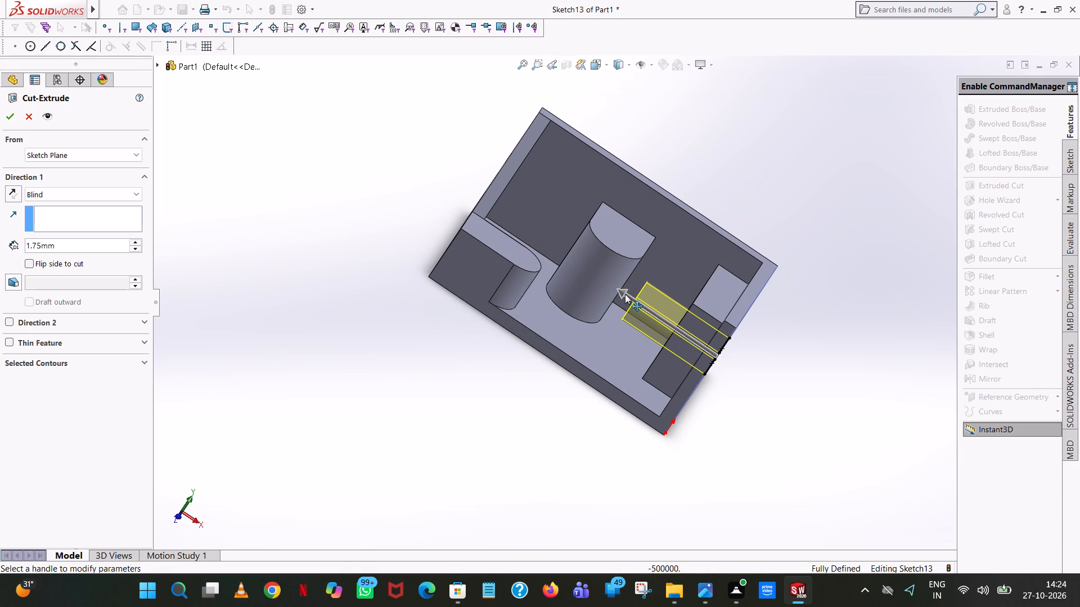
{"action": "left_click_drag", "start_coordinate": [625, 294], "coordinate": [643, 312]}
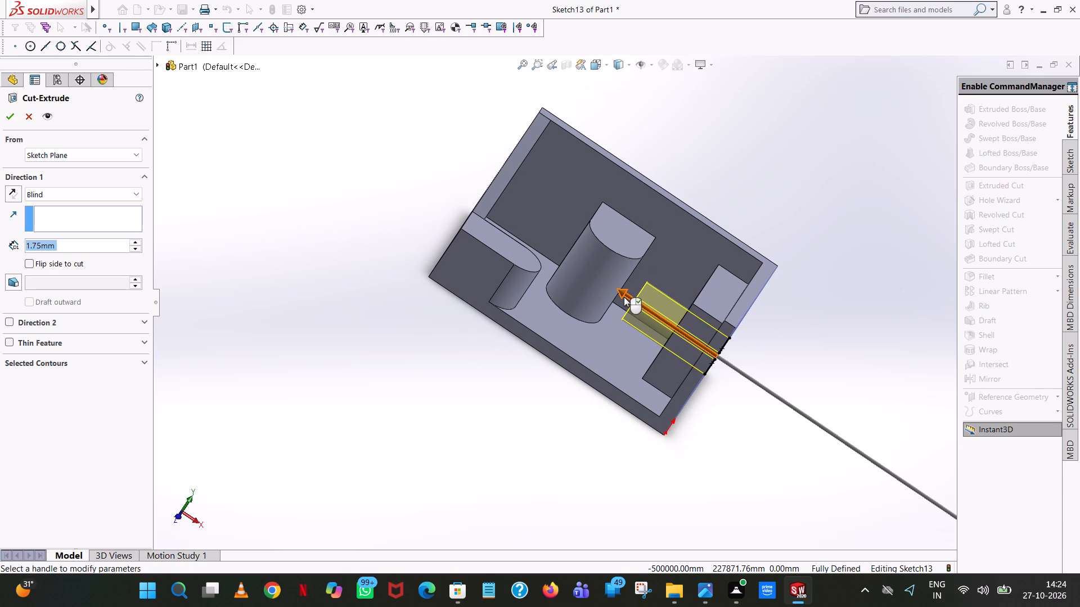
{"action": "left_click_drag", "start_coordinate": [623, 295], "coordinate": [640, 316]}
{"action": "left_click_drag", "start_coordinate": [624, 292], "coordinate": [638, 307]}
{"action": "scroll", "coordinate": [822, 390], "scroll_direction": "up", "scroll_amount": 3}
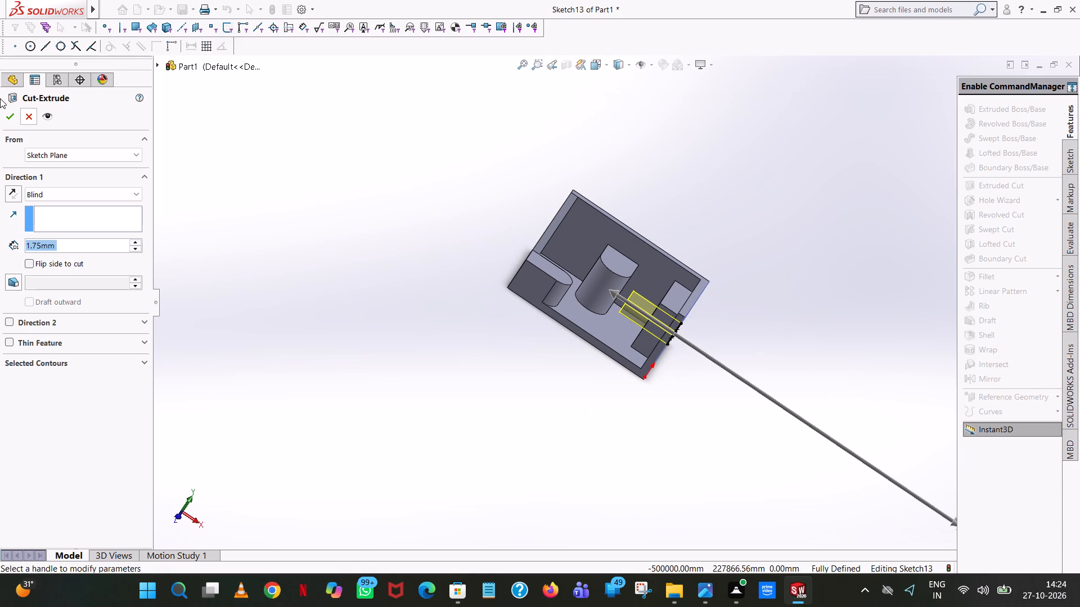
{"action": "left_click", "coordinate": [8, 119]}
{"action": "left_click", "coordinate": [317, 230]}
Examine the slot cut and the rest of the bracket from the inside, the side and above.
{"action": "scroll", "coordinate": [345, 253], "scroll_direction": "up", "scroll_amount": 1}
{"action": "middle_click_drag", "start_coordinate": [345, 253], "coordinate": [386, 312]}
{"action": "scroll", "coordinate": [386, 312], "scroll_direction": "up", "scroll_amount": 1}
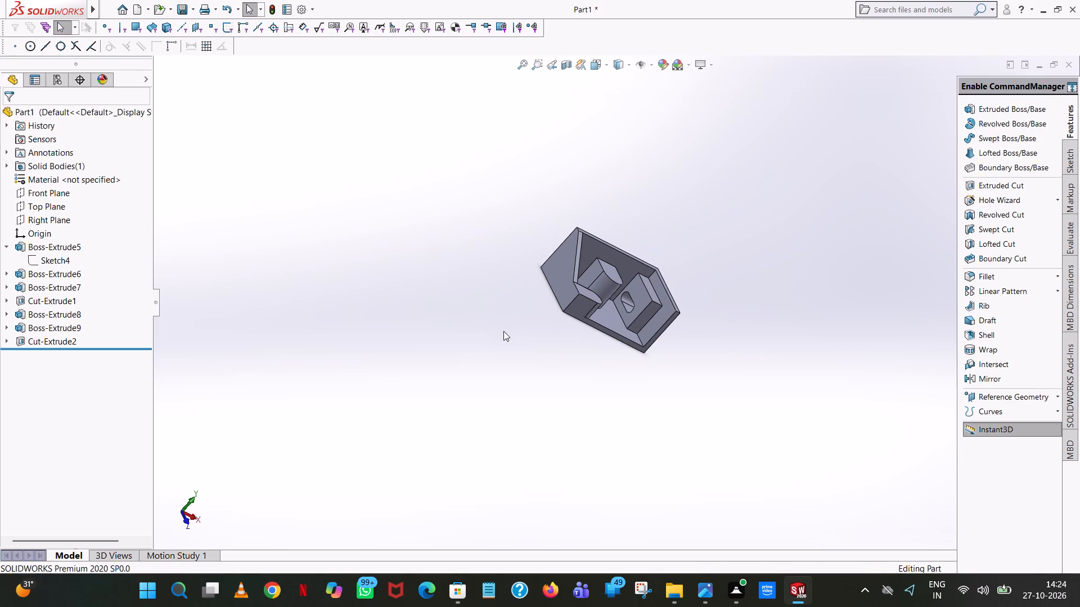
{"action": "scroll", "coordinate": [628, 318], "scroll_direction": "down", "scroll_amount": 7}
{"action": "middle_click_drag", "start_coordinate": [638, 318], "coordinate": [640, 312]}
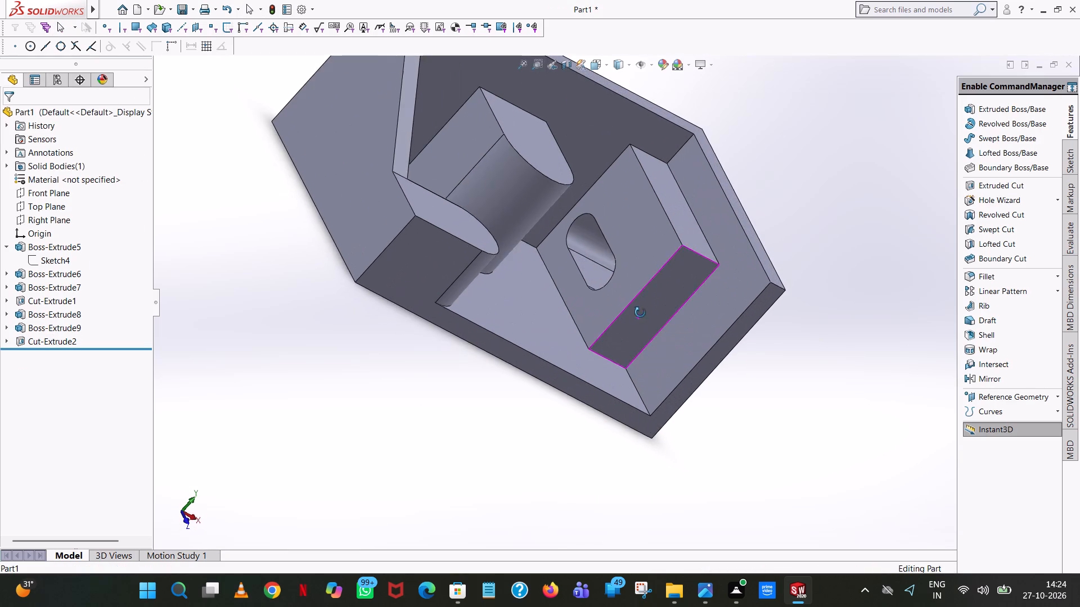
{"action": "middle_click_drag", "start_coordinate": [640, 312], "coordinate": [721, 282]}
{"action": "scroll", "coordinate": [718, 277], "scroll_direction": "down", "scroll_amount": 3}
{"action": "scroll", "coordinate": [721, 287], "scroll_direction": "up", "scroll_amount": 7}
{"action": "middle_click_drag", "start_coordinate": [700, 301], "coordinate": [688, 444]}
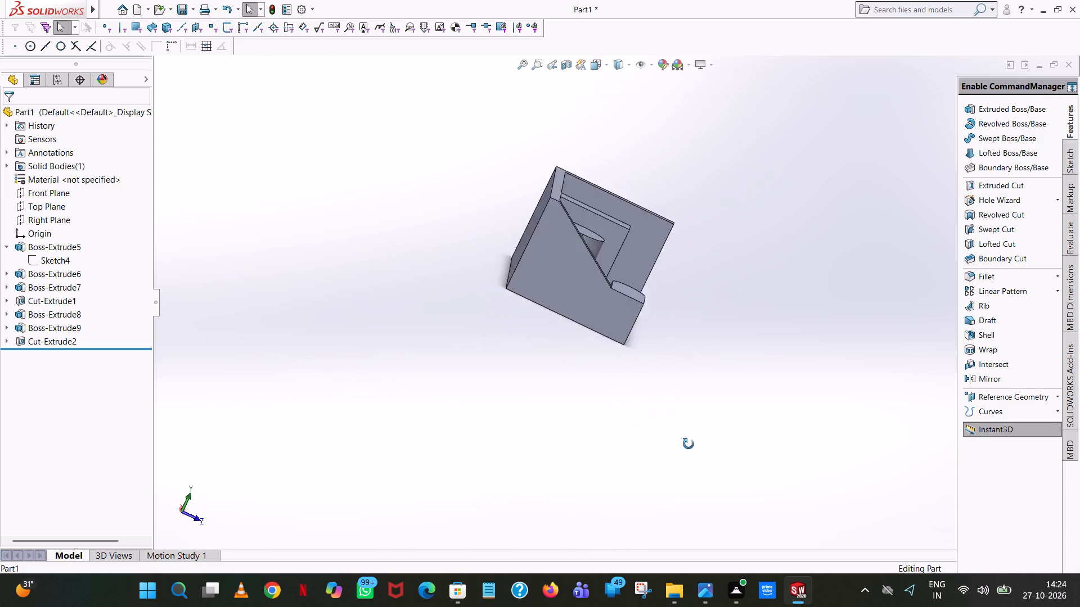
{"action": "middle_click_drag", "start_coordinate": [688, 444], "coordinate": [710, 522]}
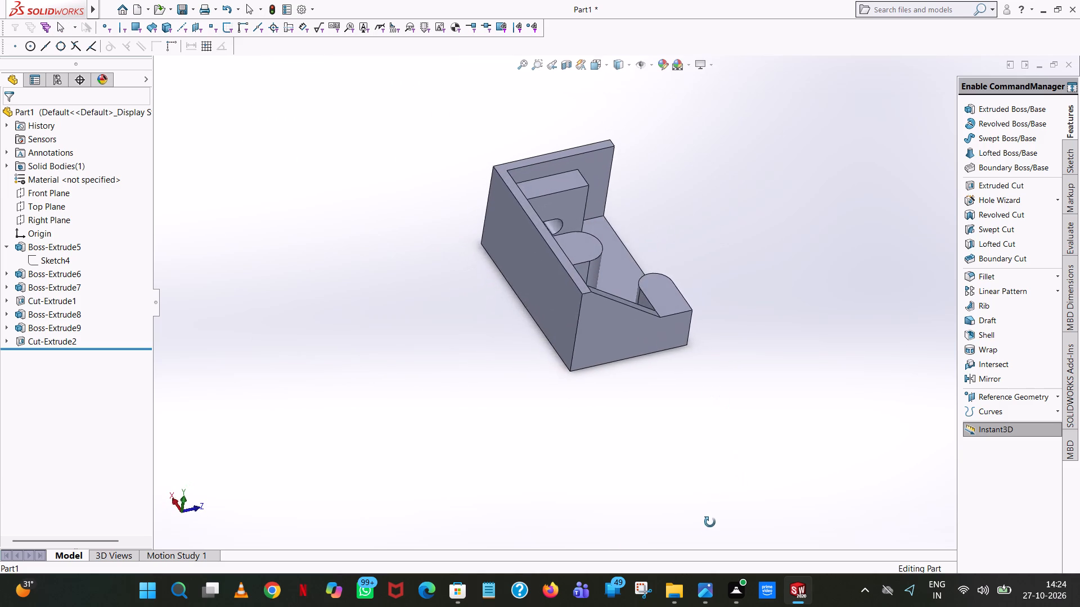
{"action": "middle_click_drag", "start_coordinate": [710, 522], "coordinate": [711, 408]}
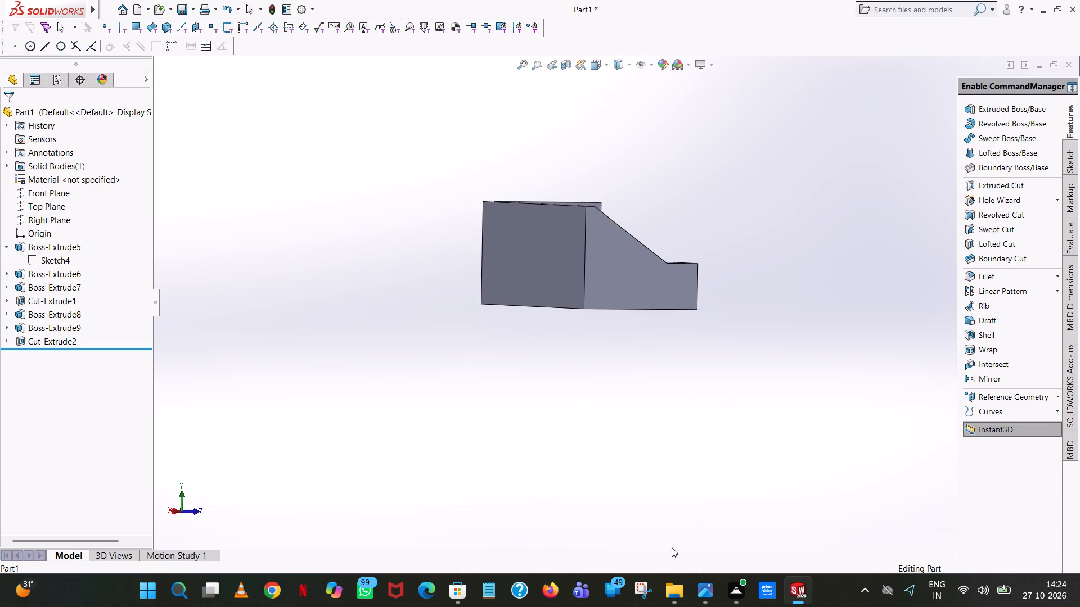
{"action": "middle_click_drag", "start_coordinate": [724, 197], "coordinate": [717, 370]}
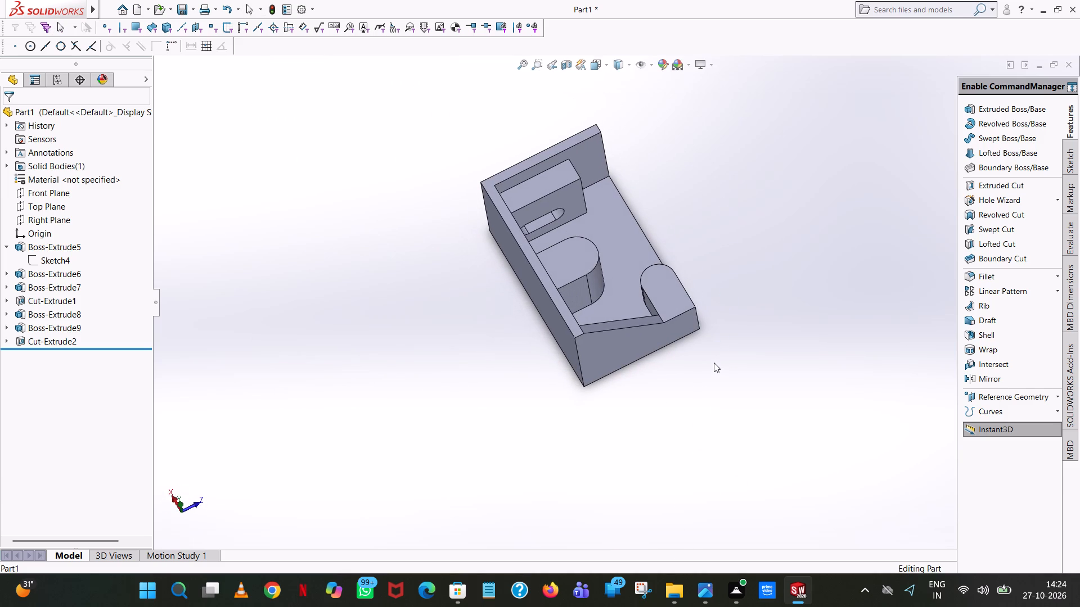
{"action": "scroll", "coordinate": [714, 363], "scroll_direction": "up", "scroll_amount": 1}
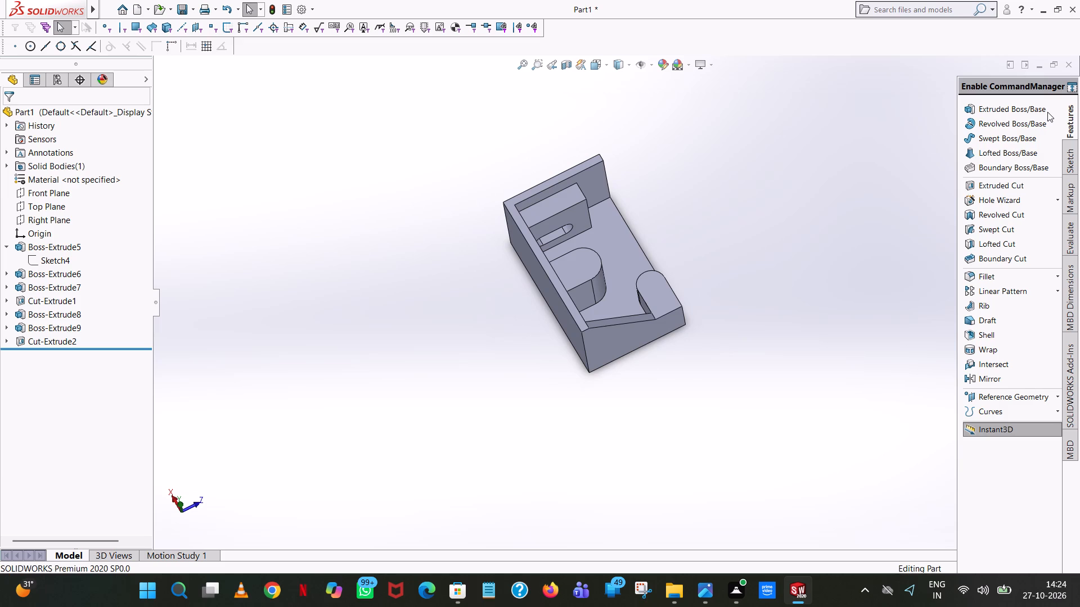
Start a boss-extrude sketch on the top face of the back and side walls, viewed from above.
{"action": "left_click", "coordinate": [1047, 112]}
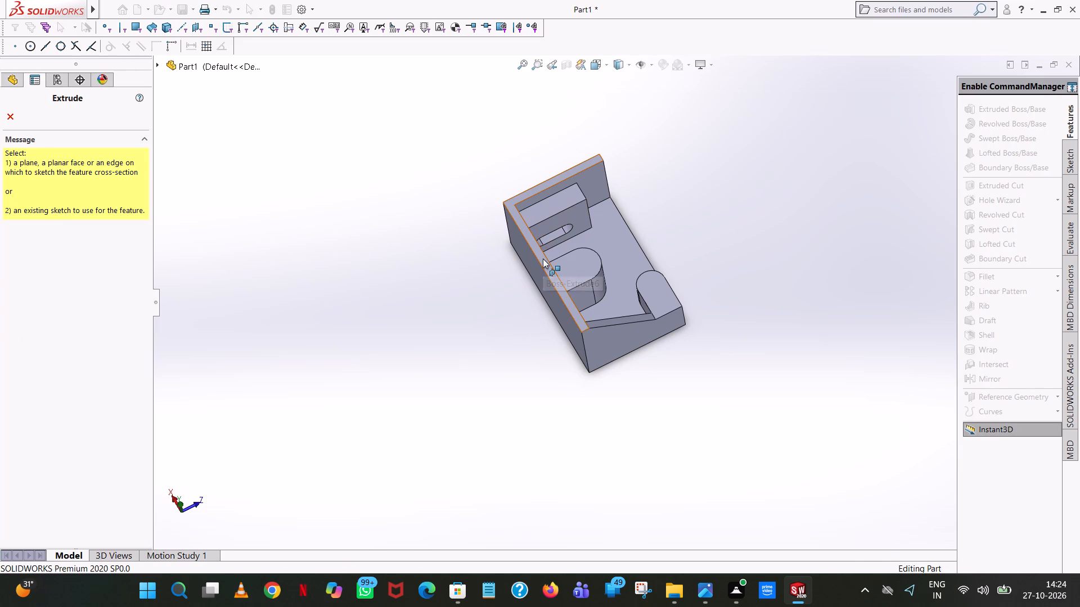
{"action": "left_click", "coordinate": [543, 259]}
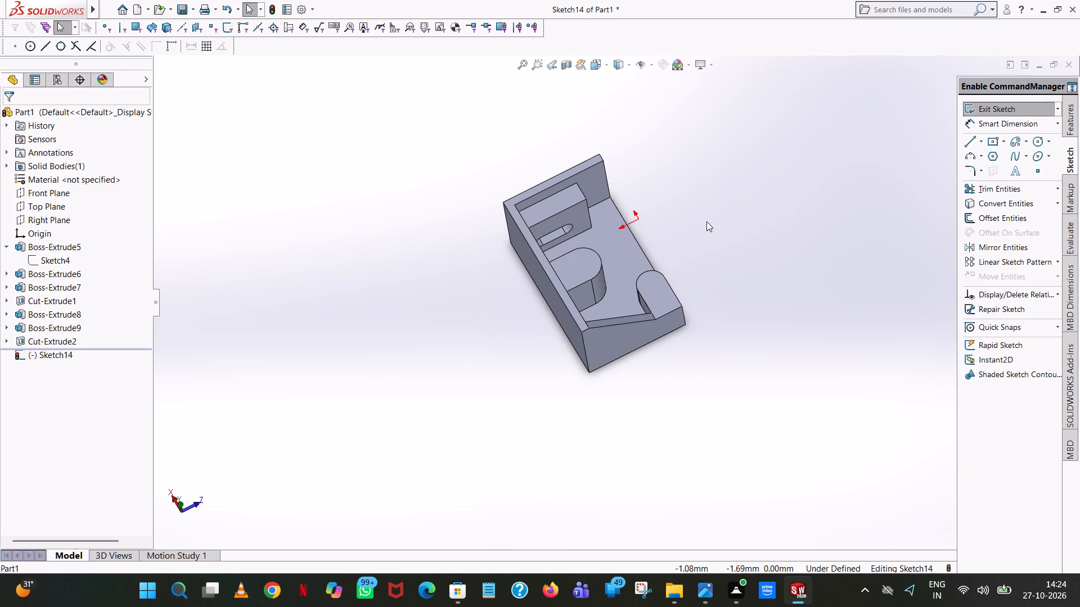
{"action": "left_click", "coordinate": [606, 66]}
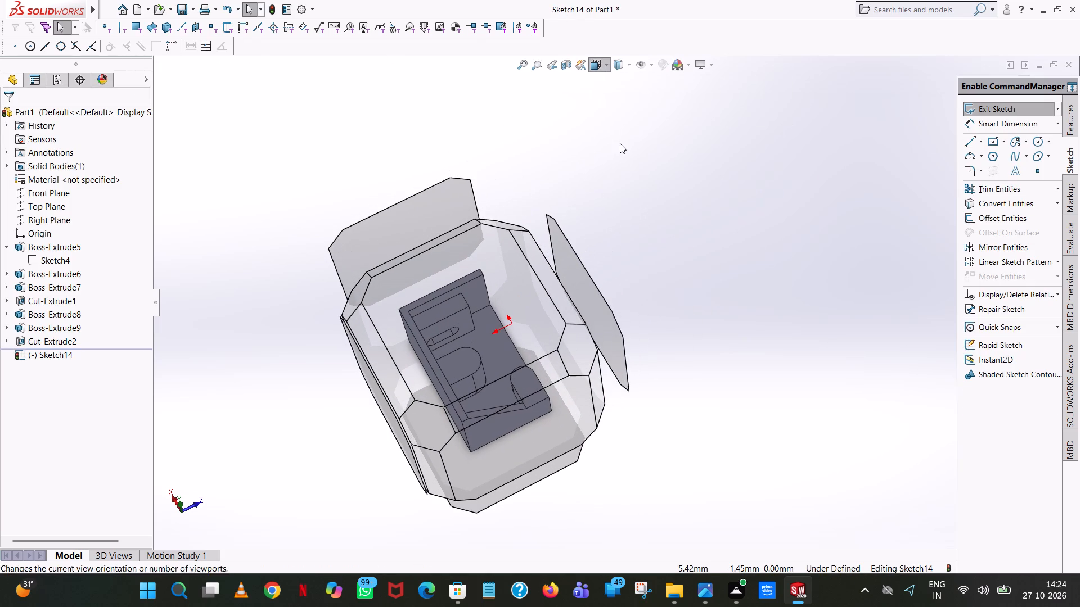
{"action": "left_click", "coordinate": [666, 126]}
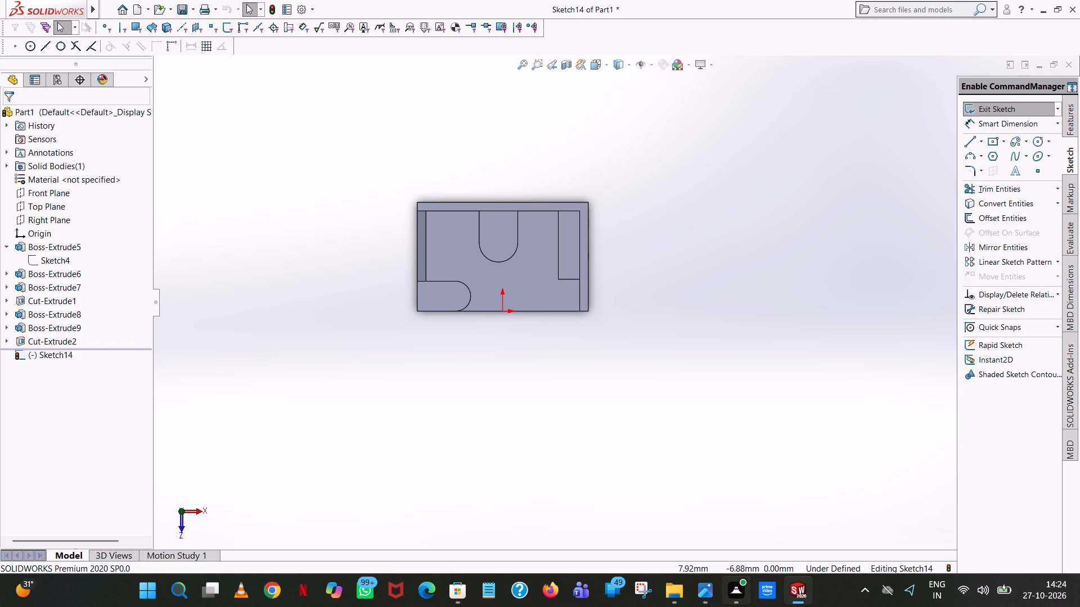
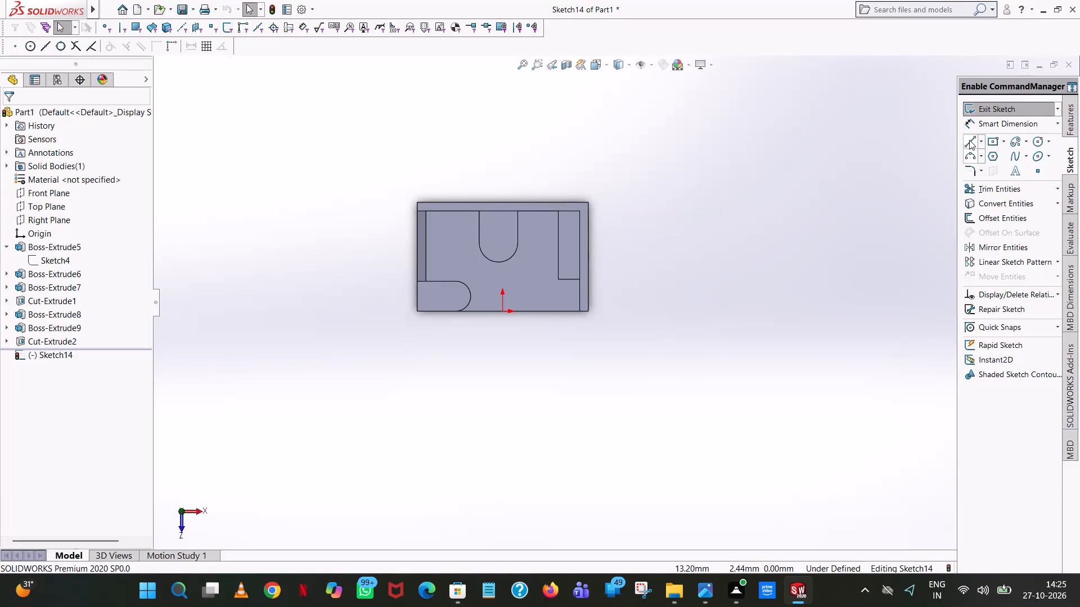
Sketch a vertical line 2.325 mm long from the arc centre of the U-shaped feature outward past the back wall.
{"action": "left_click", "coordinate": [970, 139]}
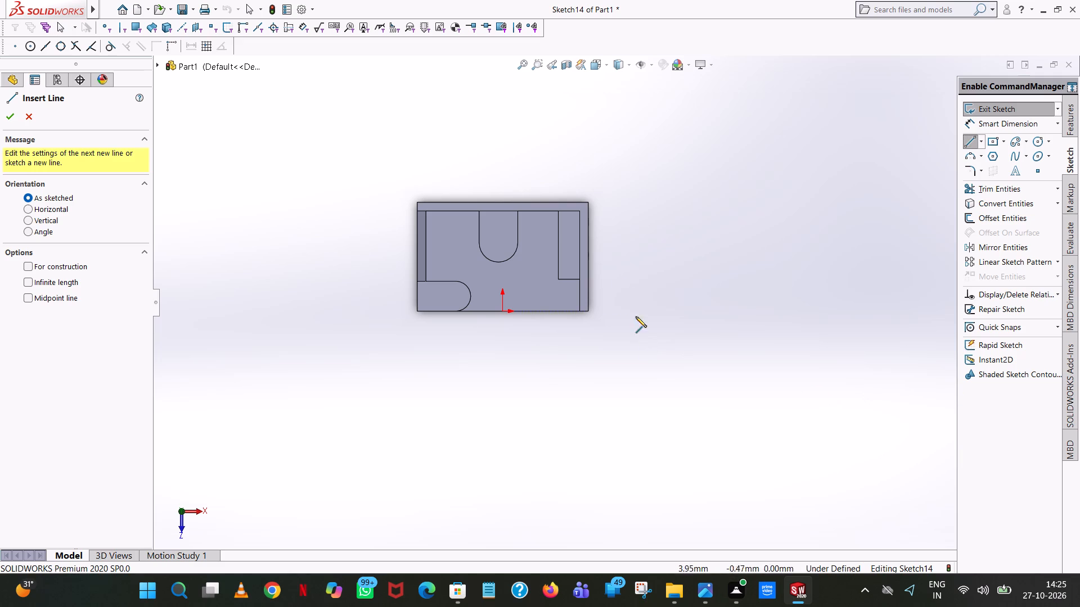
{"action": "left_click", "coordinate": [498, 243]}
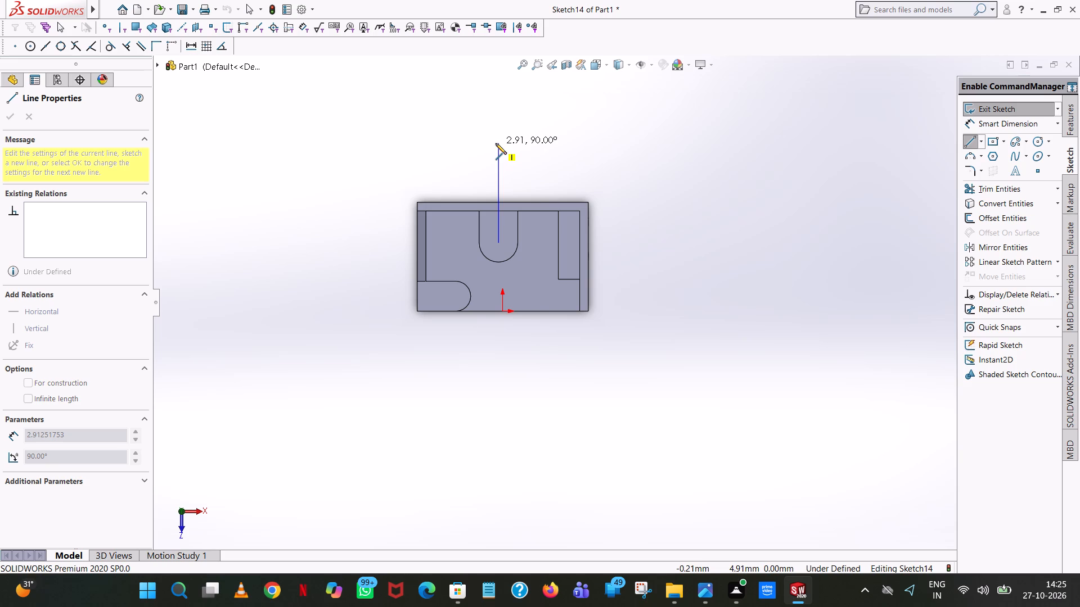
{"action": "left_click", "coordinate": [496, 143]}
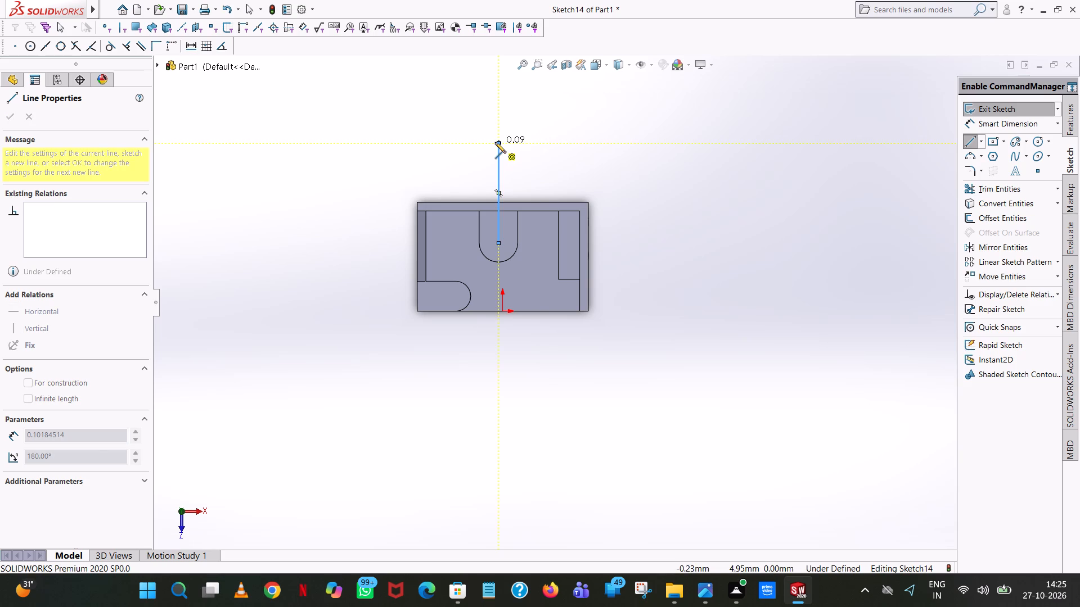
{"action": "right_click", "coordinate": [495, 142]}
{"action": "left_click", "coordinate": [550, 151]}
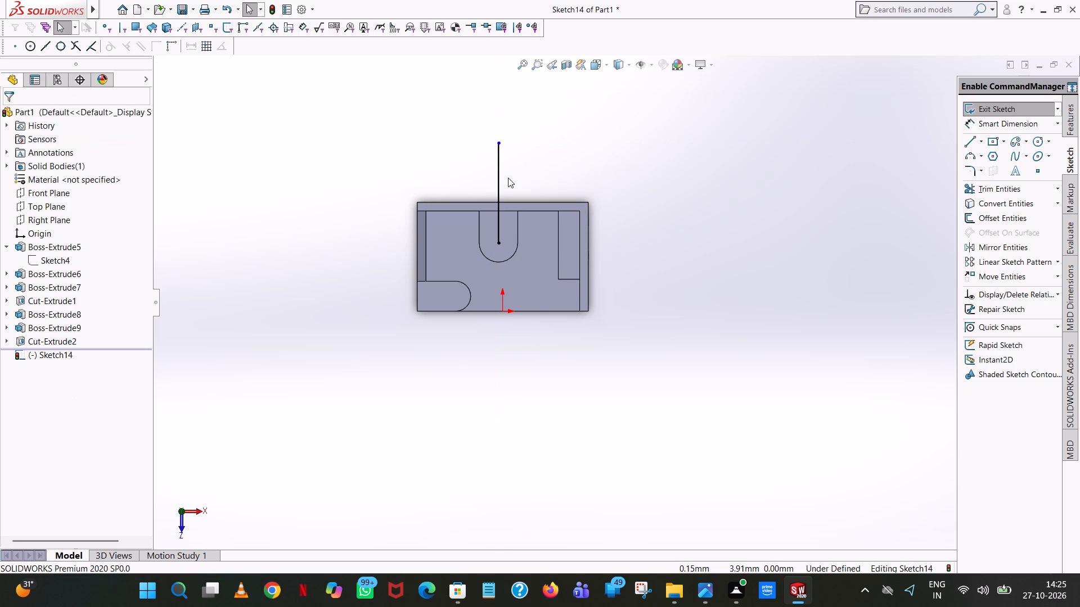
{"action": "left_click", "coordinate": [497, 172]}
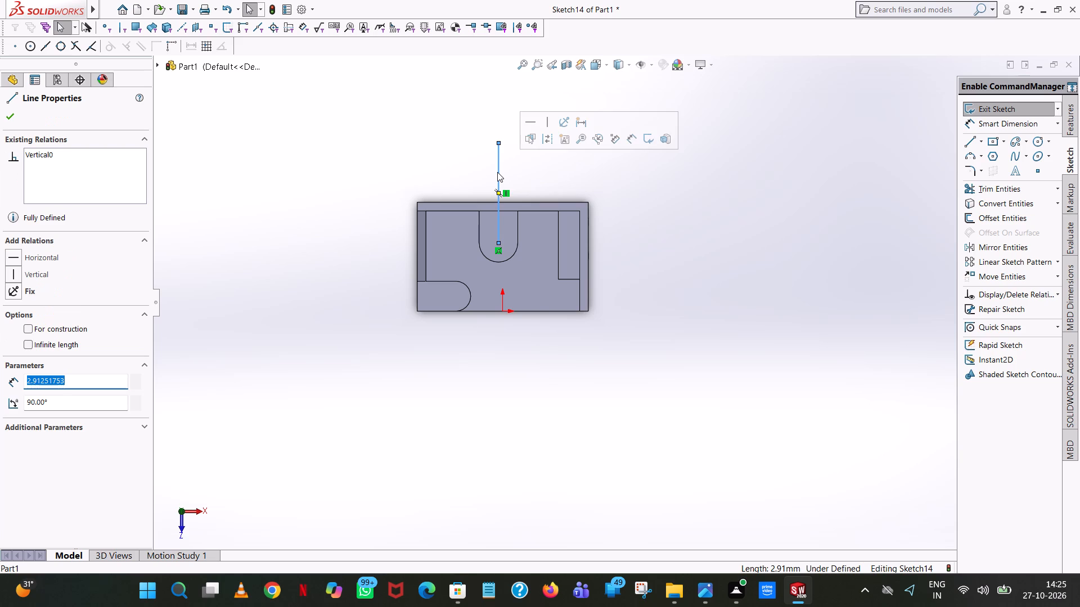
{"action": "key", "text": "2"}
{"action": "key", "text": "period"}
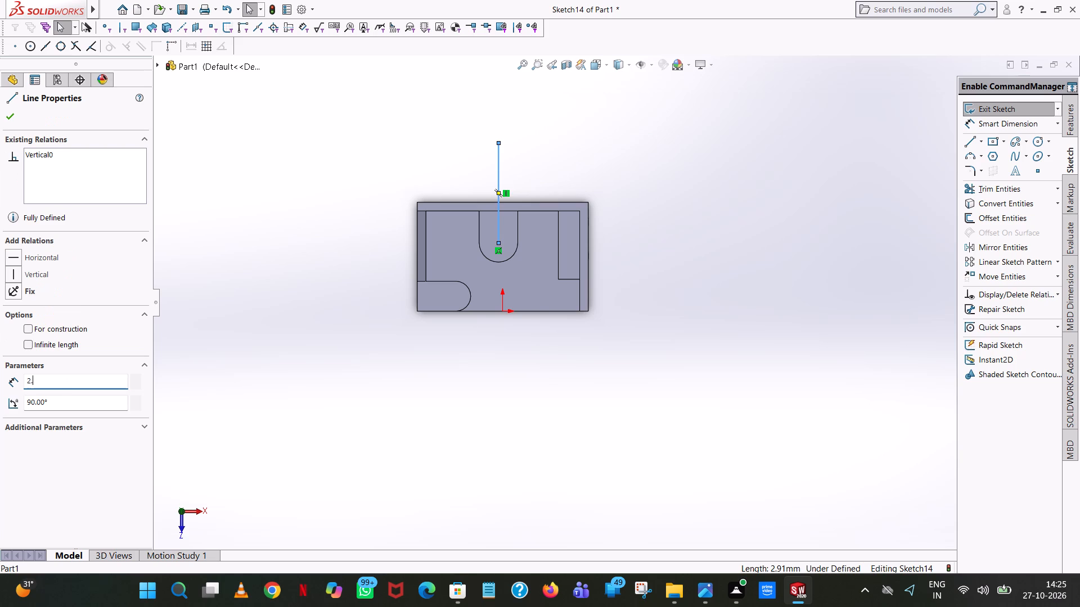
{"action": "type", "text": "325"}
{"action": "key", "text": "Return"}
{"action": "left_click", "coordinate": [834, 108]}
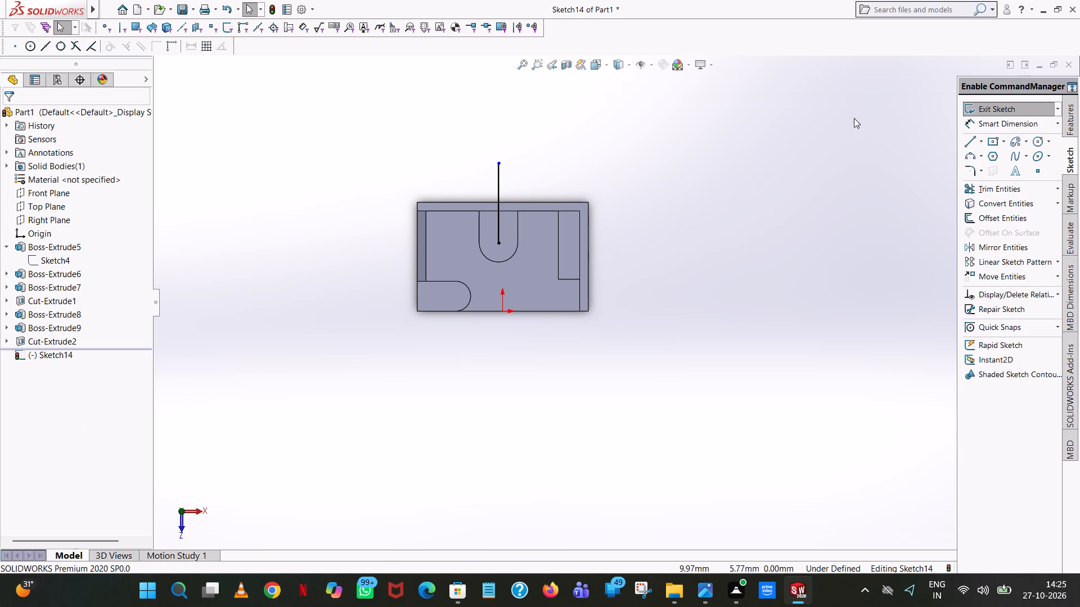
Draw a circle of radius 1.125/2 mm centred on the outer end of the vertical line.
{"action": "left_click", "coordinate": [1041, 139]}
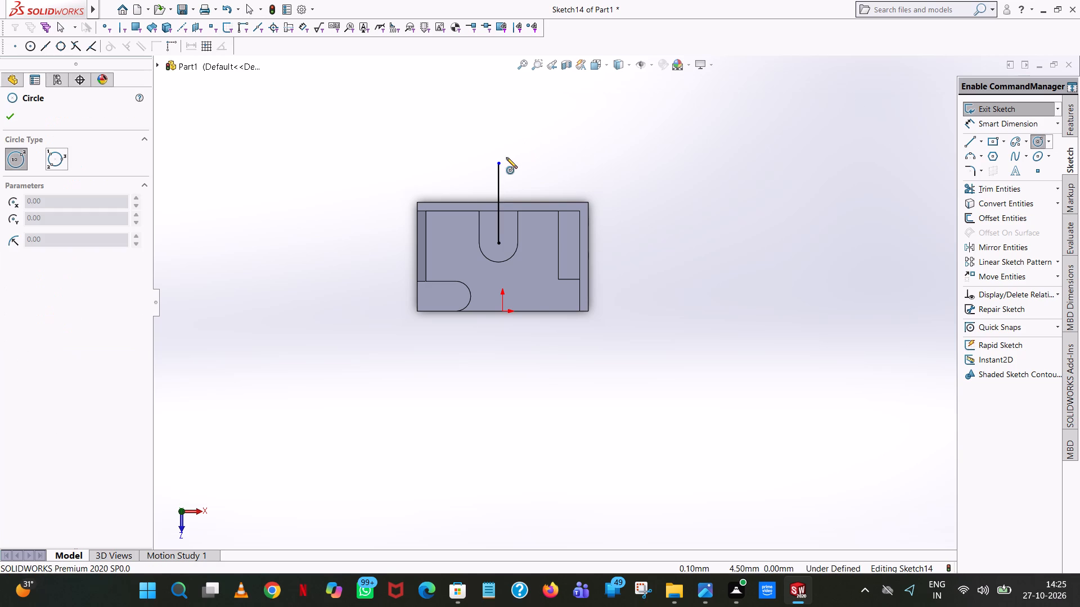
{"action": "left_click", "coordinate": [499, 163]}
{"action": "left_click", "coordinate": [506, 148]}
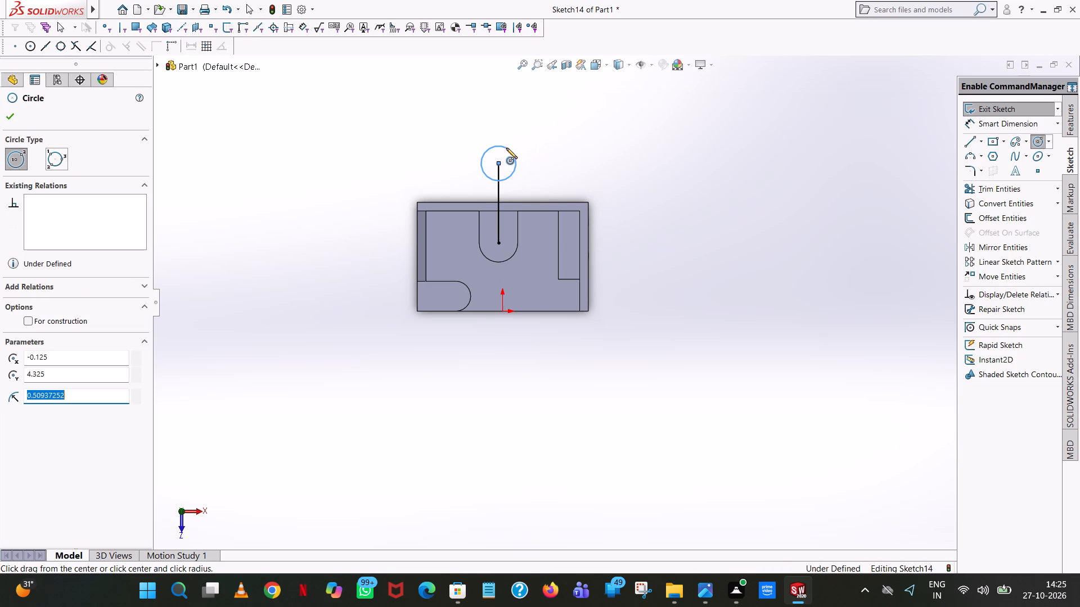
{"action": "key", "text": "1"}
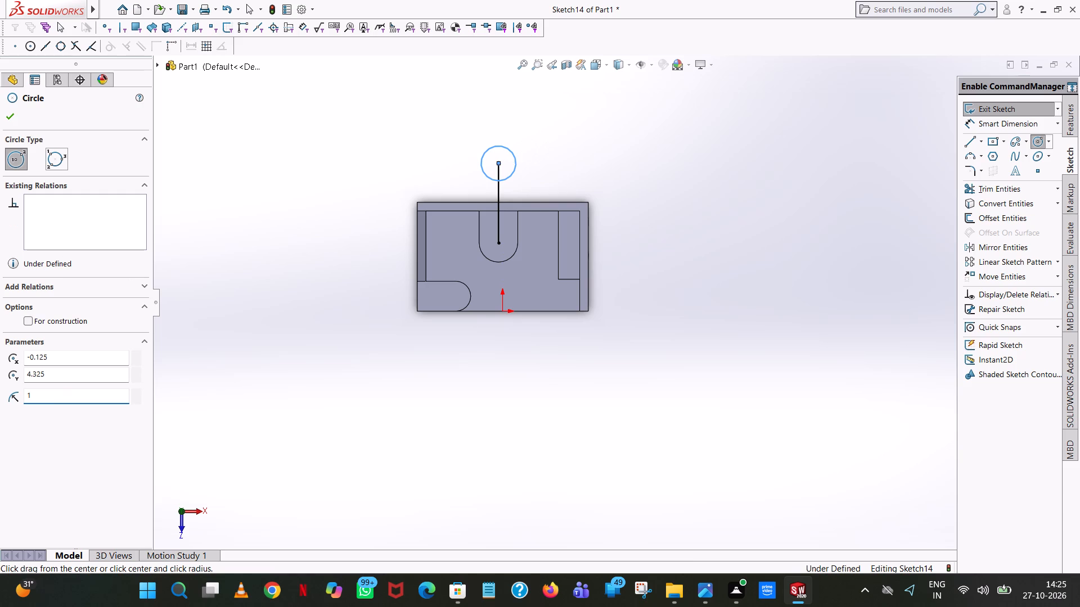
{"action": "key", "text": "period"}
{"action": "type", "text": "125/"}
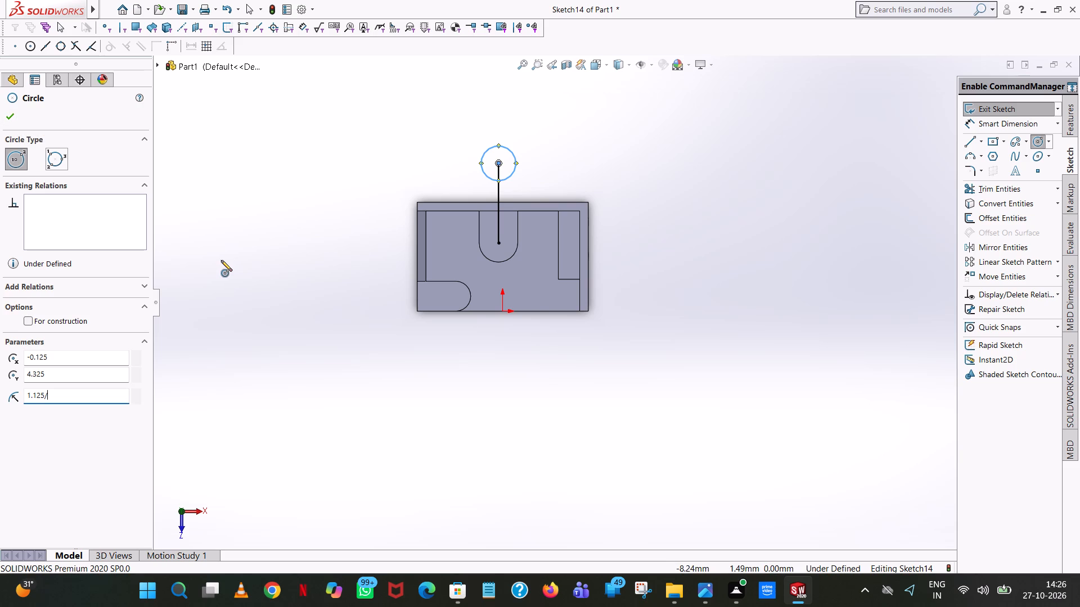
{"action": "key", "text": "2"}
{"action": "key", "text": "Return"}
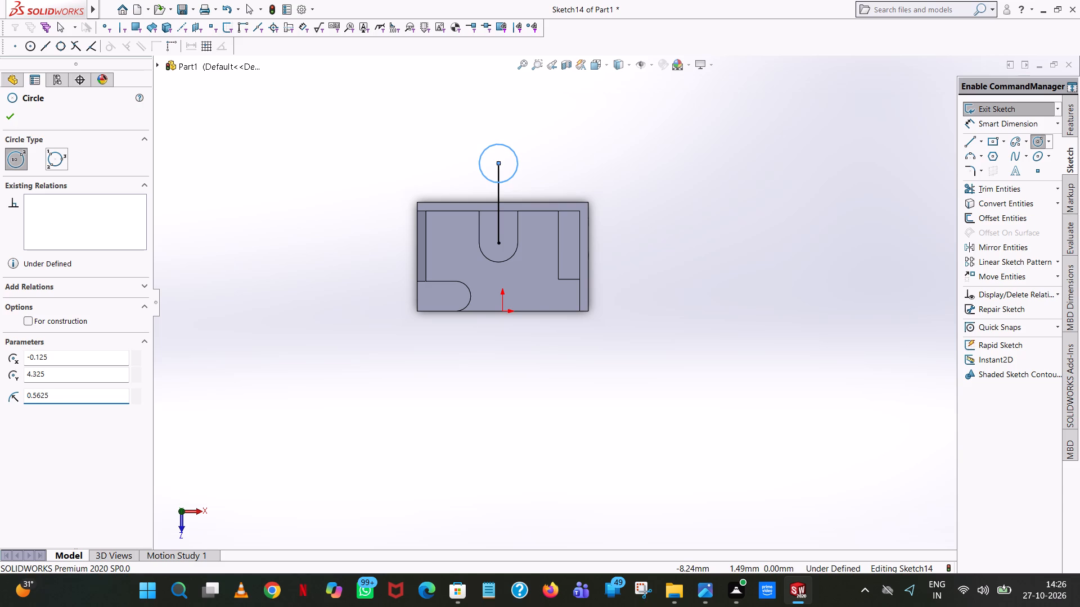
{"action": "left_click", "coordinate": [9, 108]}
{"action": "left_click", "coordinate": [805, 187]}
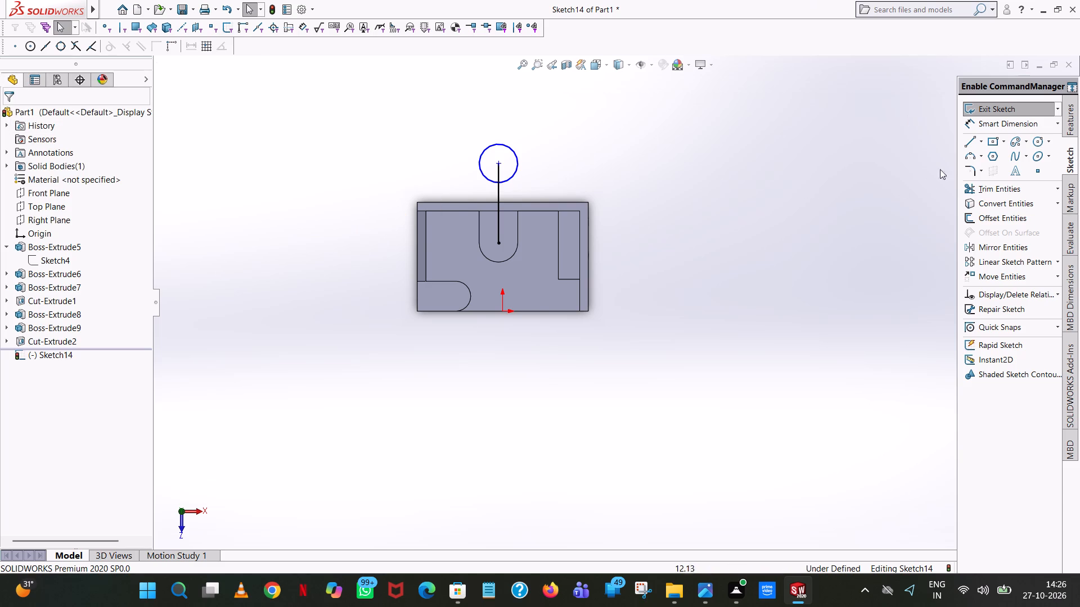
Draw vertical tangent lines from both sides of the circle to the U-shaped feature's corners on the back wall's inner edge.
{"action": "left_click", "coordinate": [972, 138]}
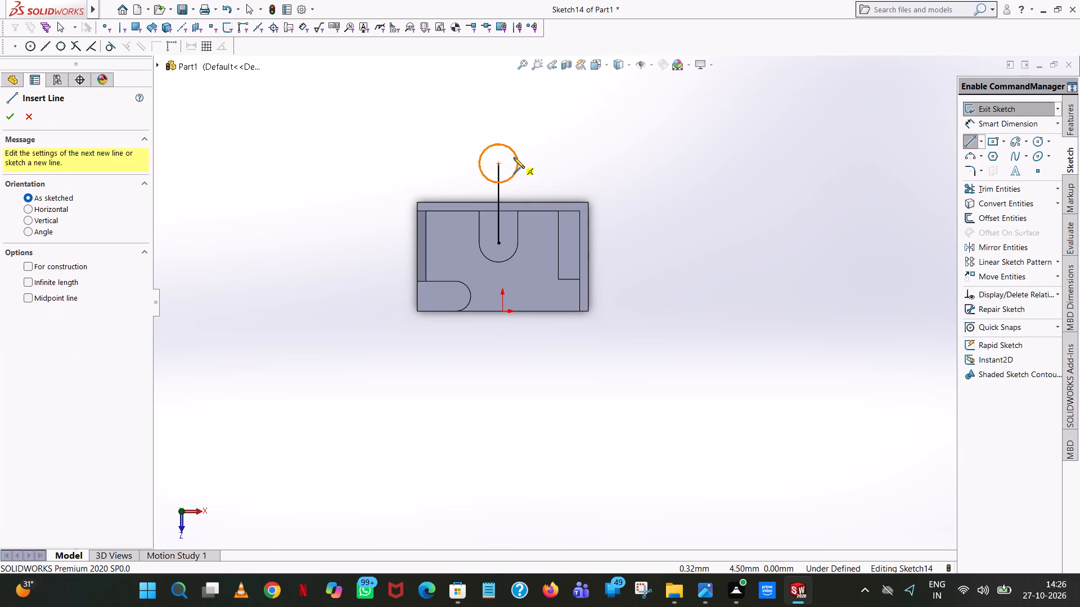
{"action": "left_click", "coordinate": [517, 162]}
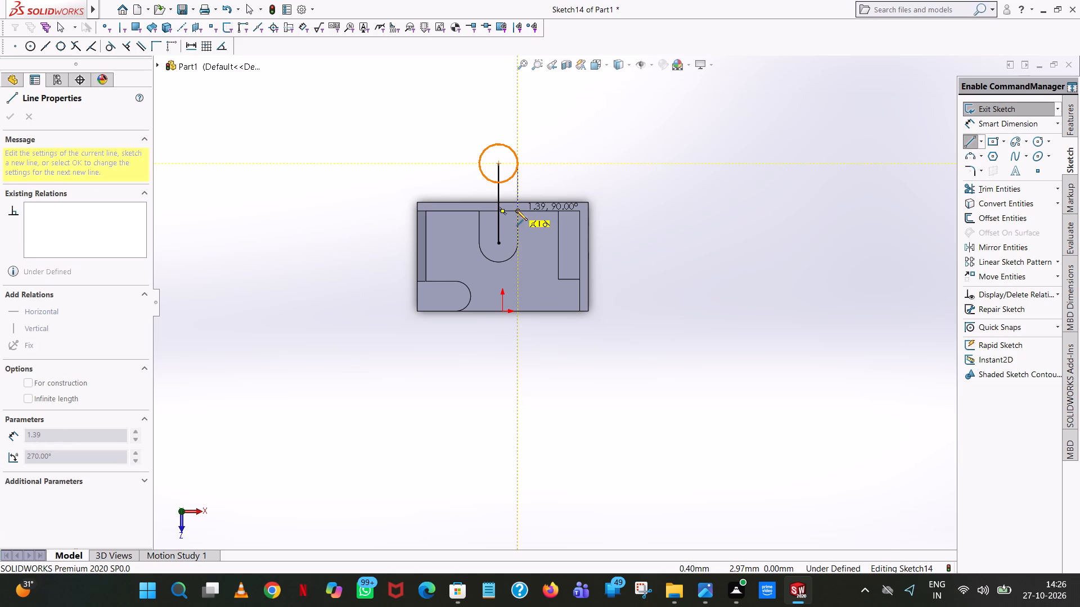
{"action": "left_click", "coordinate": [516, 210]}
{"action": "right_click", "coordinate": [516, 210]}
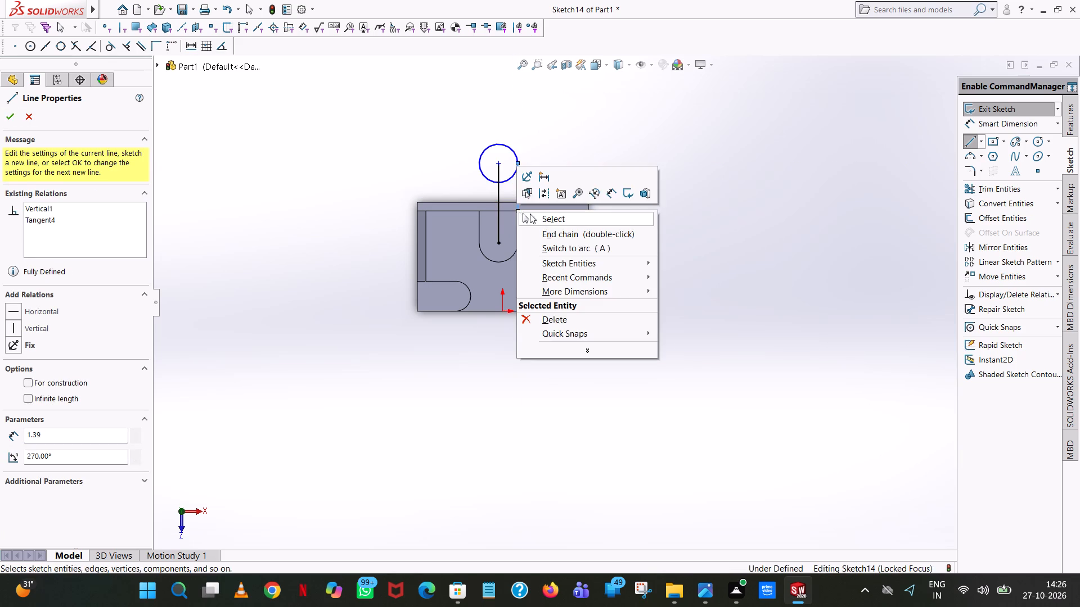
{"action": "left_click", "coordinate": [547, 217]}
{"action": "left_click", "coordinate": [965, 141]}
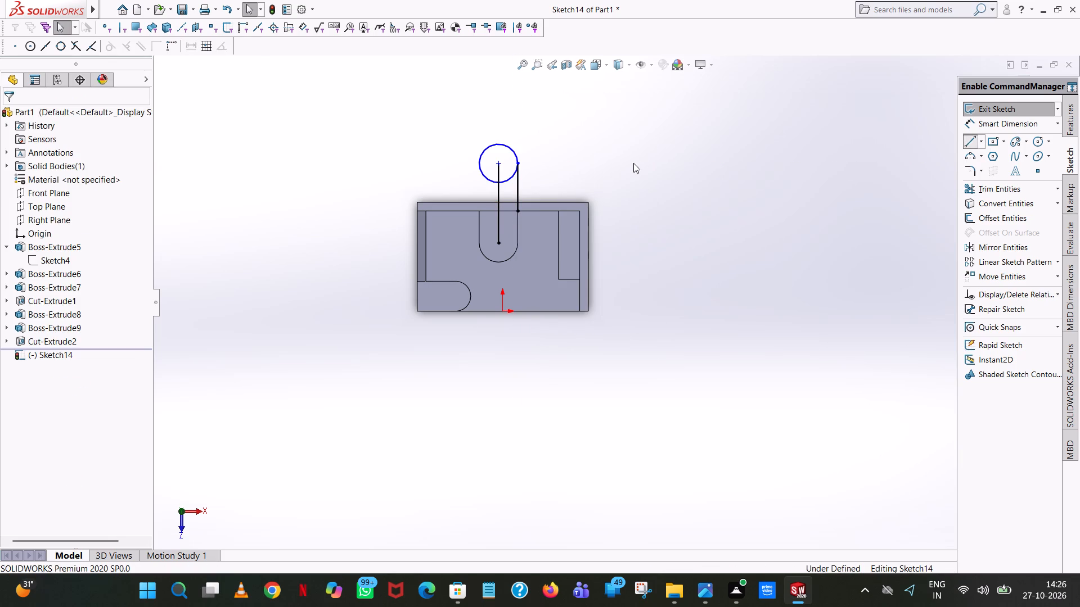
{"action": "left_click", "coordinate": [478, 162]}
{"action": "left_click", "coordinate": [479, 212]}
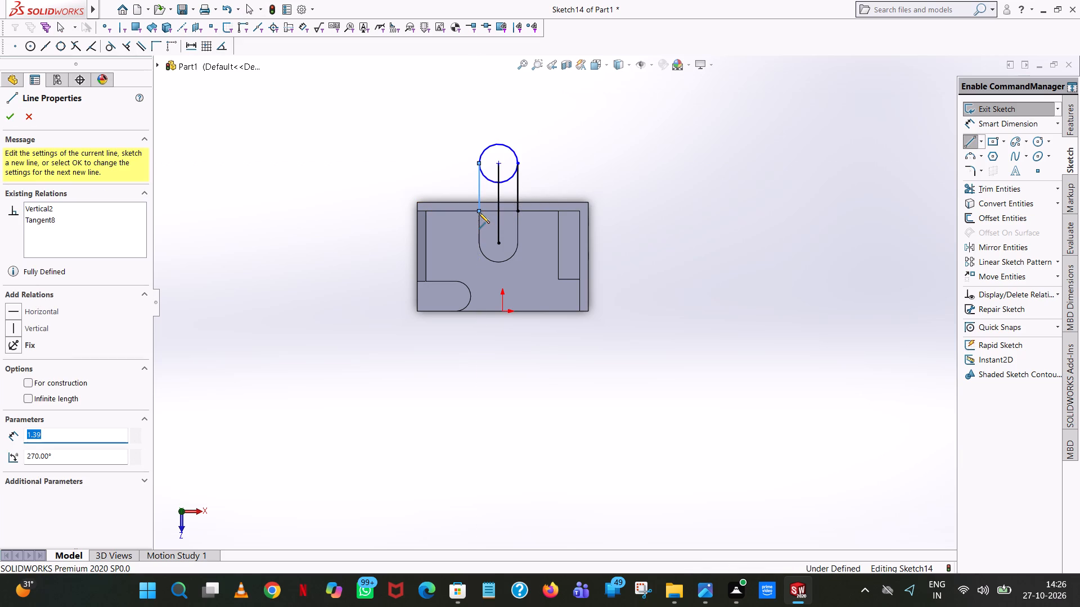
{"action": "right_click", "coordinate": [479, 212]}
{"action": "left_click", "coordinate": [506, 219]}
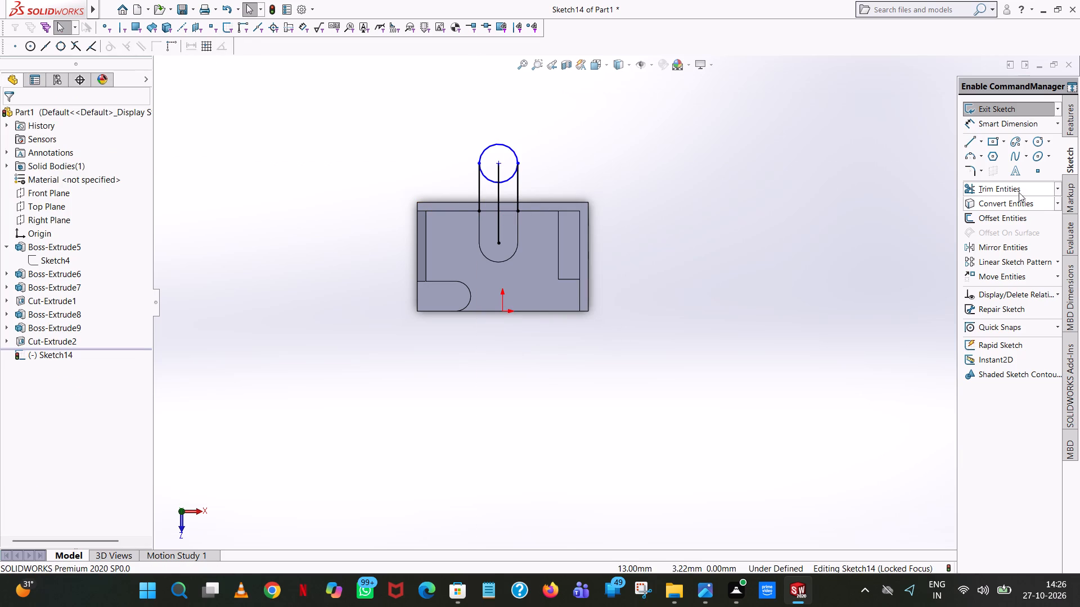
Trim away the centre line and the circle's inner half between the two tangent lines.
{"action": "left_click", "coordinate": [1019, 192]}
{"action": "left_click", "coordinate": [502, 206]}
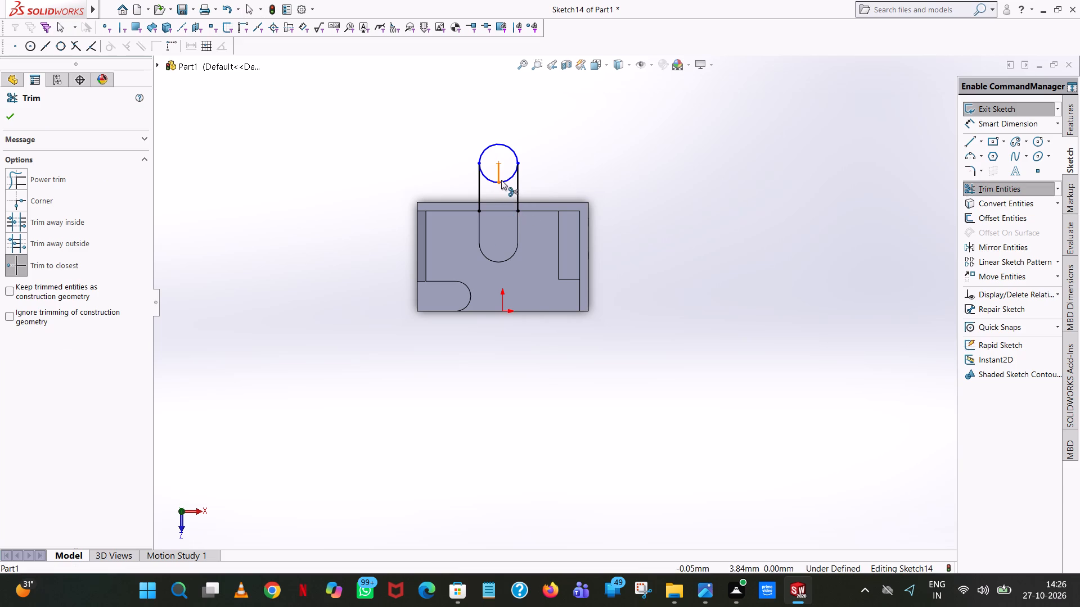
{"action": "left_click", "coordinate": [501, 180]}
{"action": "left_click", "coordinate": [496, 180]}
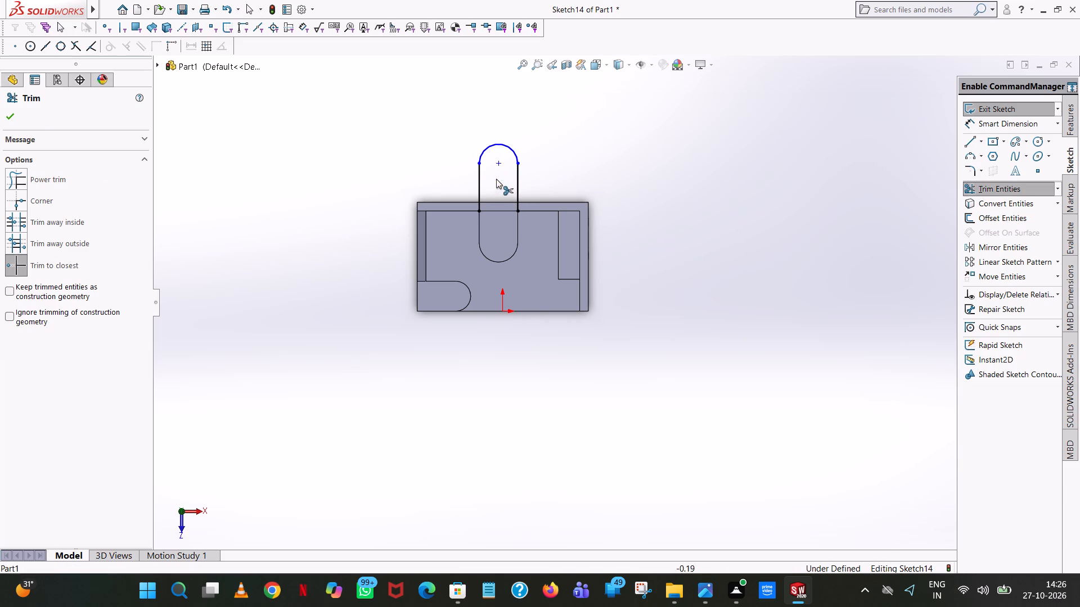
Close the round-ended profile with a horizontal line joining the two tangent lines' ends on the back wall's inner edge.
{"action": "left_click", "coordinate": [966, 138]}
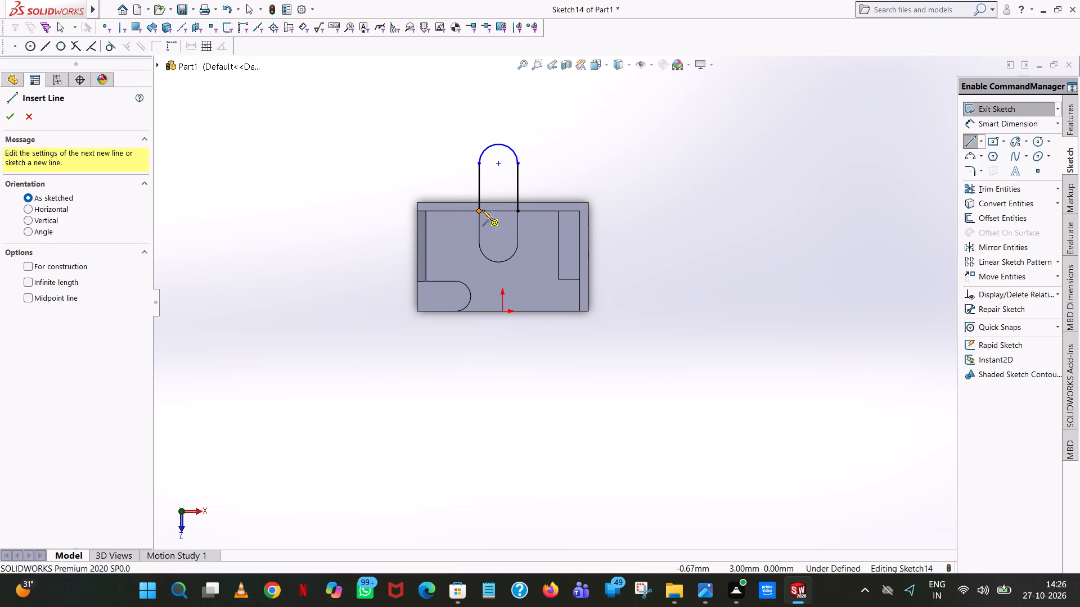
{"action": "left_click", "coordinate": [479, 212]}
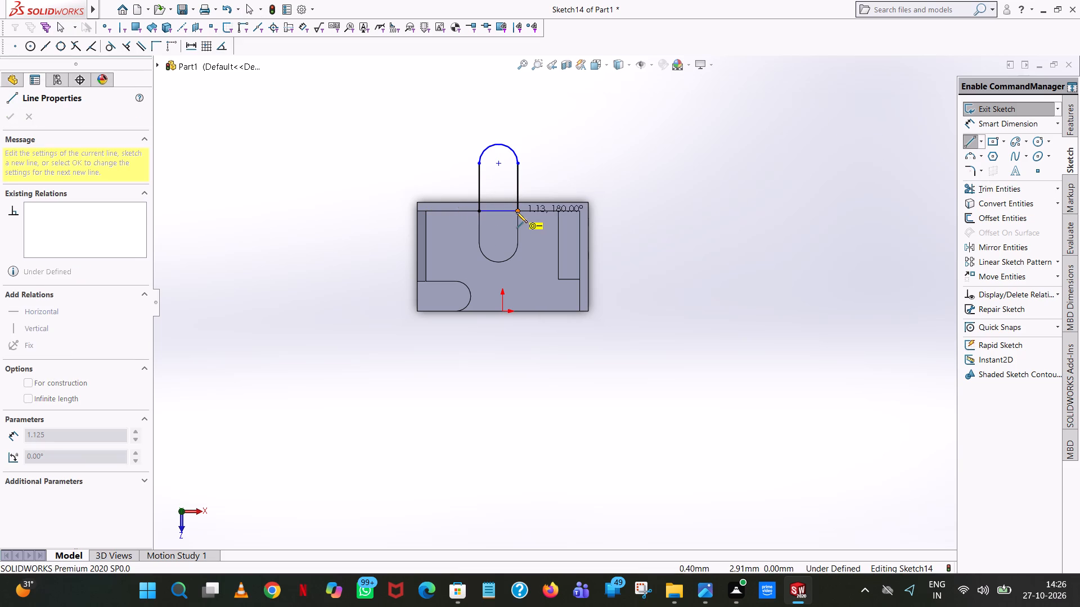
{"action": "left_click", "coordinate": [516, 212]}
{"action": "right_click", "coordinate": [516, 212]}
{"action": "left_click", "coordinate": [565, 224]}
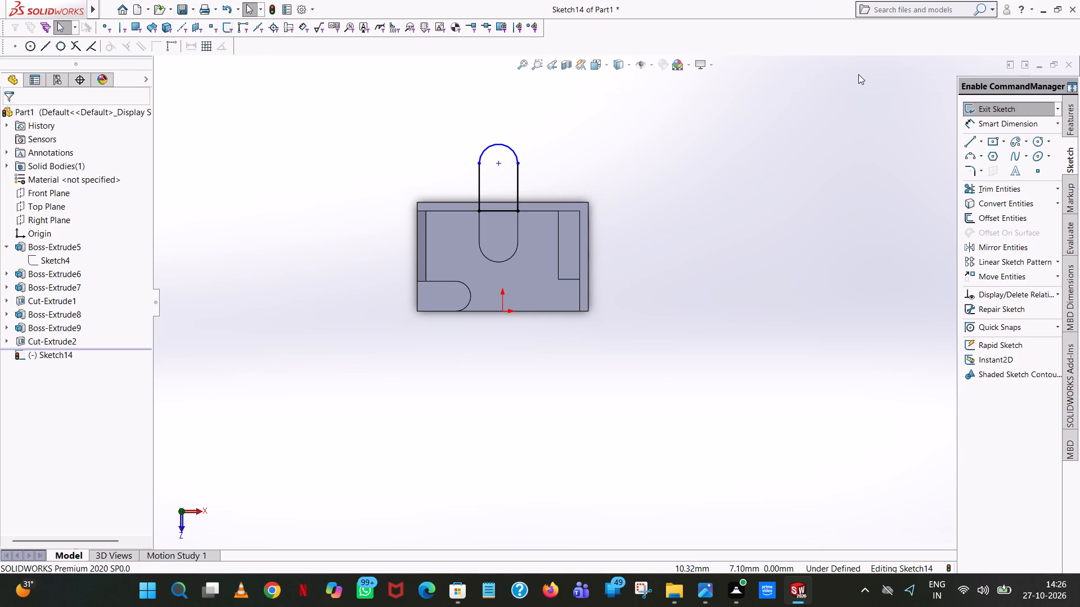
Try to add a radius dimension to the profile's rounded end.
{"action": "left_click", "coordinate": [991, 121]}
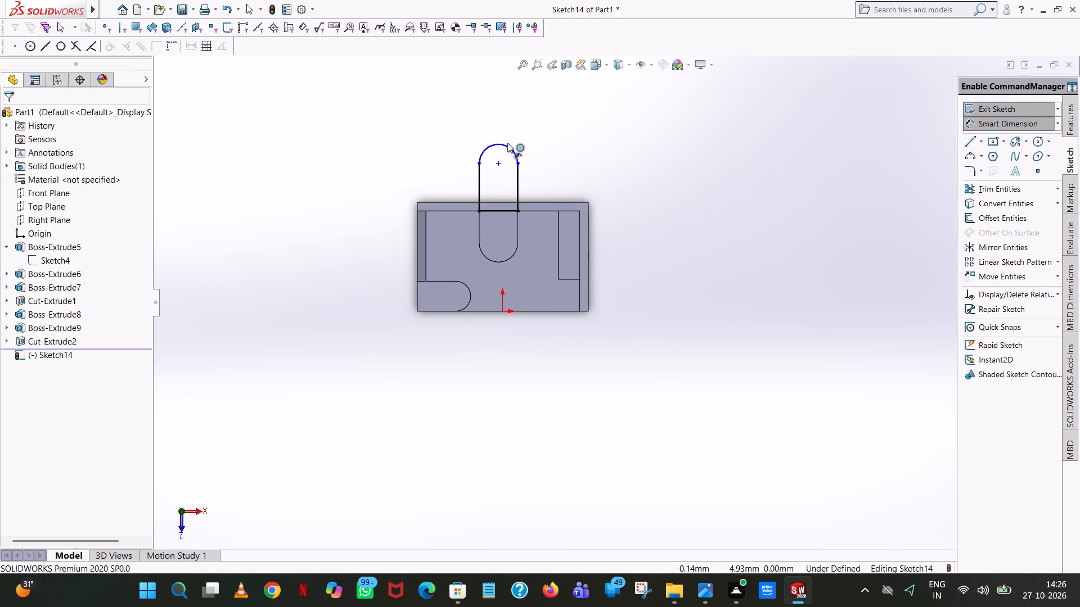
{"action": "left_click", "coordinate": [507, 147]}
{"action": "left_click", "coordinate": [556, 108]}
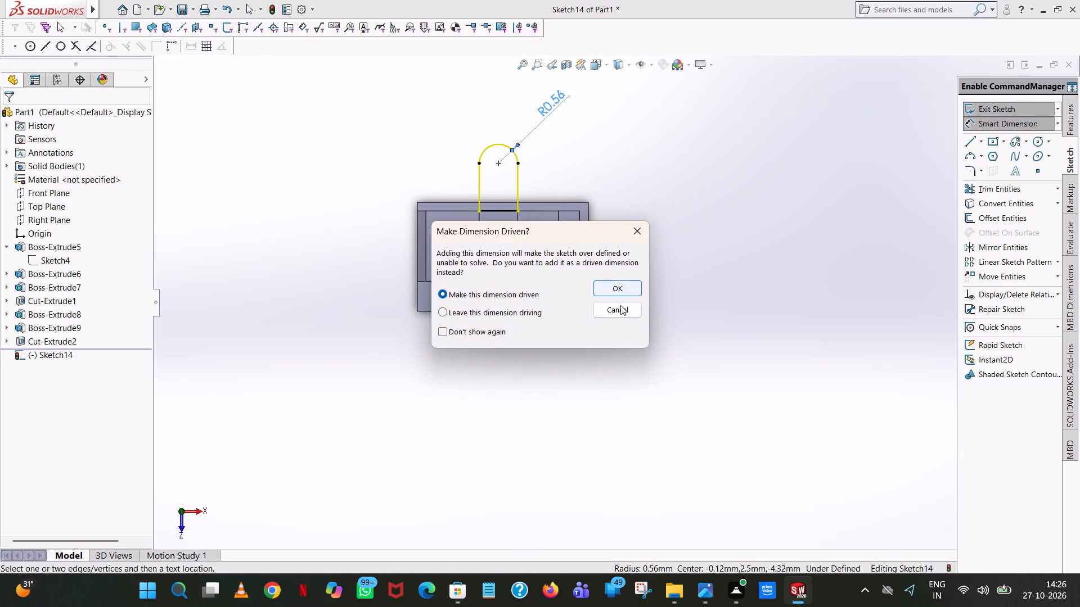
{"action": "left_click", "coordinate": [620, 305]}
Dimension the vertical distance between the rounded end's arc centre and the origin, keeping the proposed value.
{"action": "left_click", "coordinate": [499, 163]}
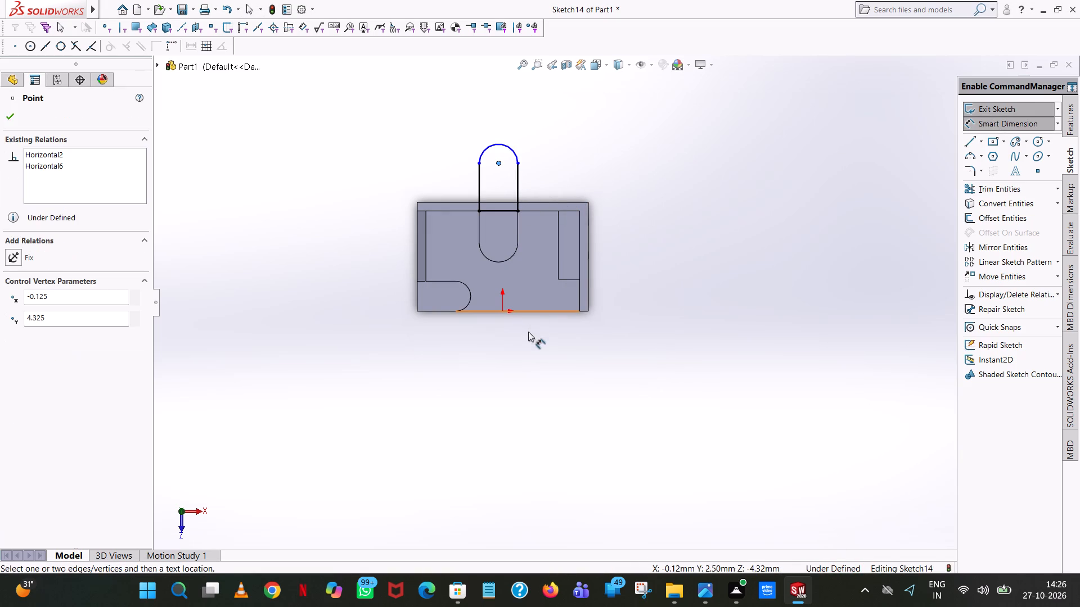
{"action": "left_click", "coordinate": [500, 311]}
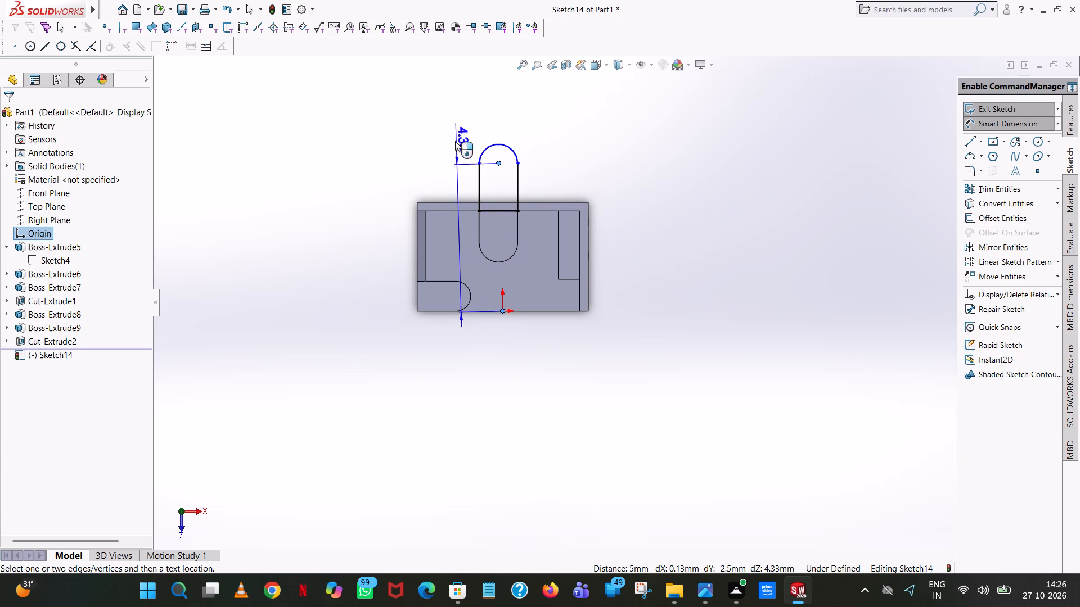
{"action": "left_click", "coordinate": [322, 302]}
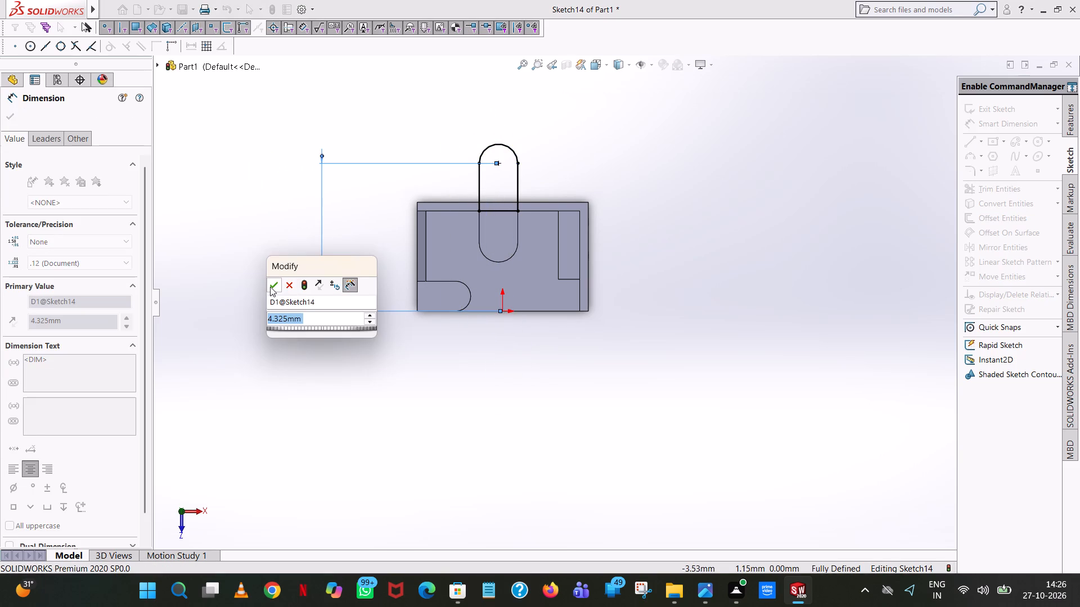
{"action": "left_click", "coordinate": [270, 287]}
{"action": "left_click", "coordinate": [704, 160]}
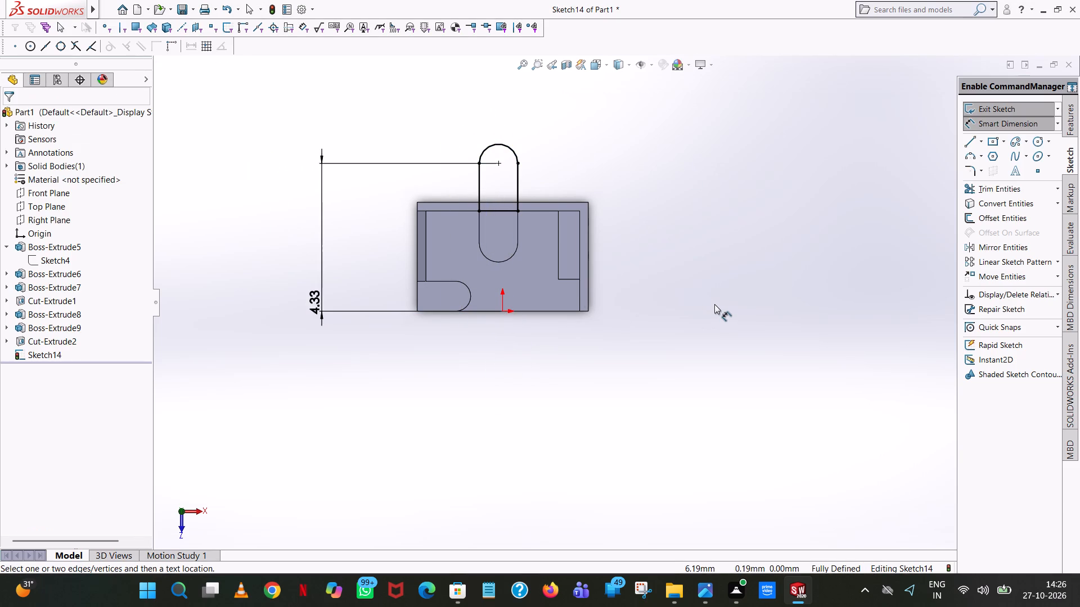
Extrude the round-ended profile 0.50 mm downward from the back wall's top, with the direction reversed and the result merged.
{"action": "middle_click_drag", "start_coordinate": [714, 304], "coordinate": [818, 95]}
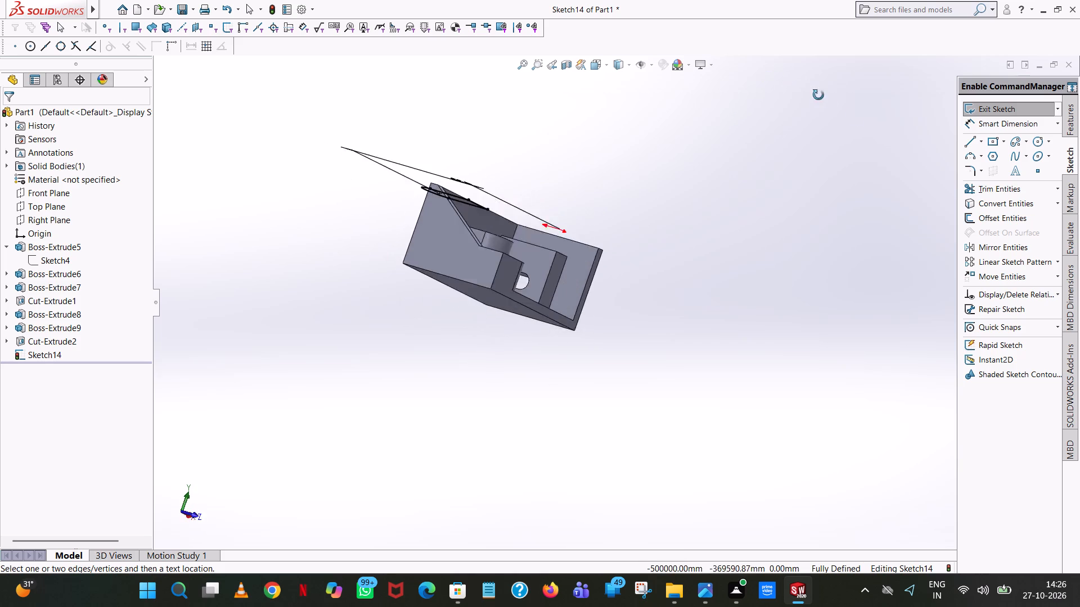
{"action": "middle_click_drag", "start_coordinate": [818, 95], "coordinate": [898, 211]}
{"action": "left_click", "coordinate": [1073, 120]}
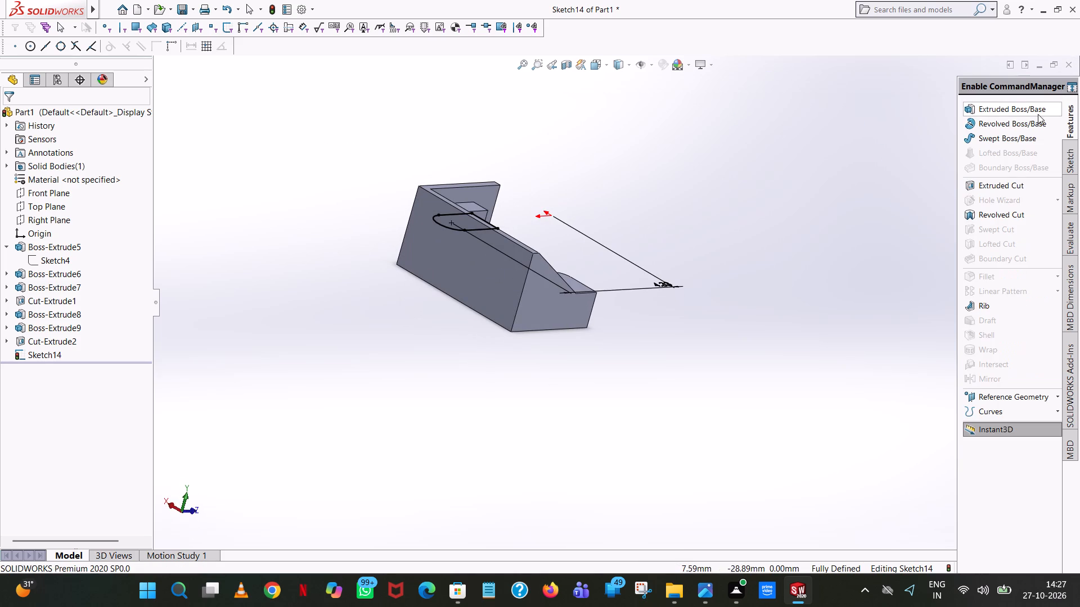
{"action": "left_click", "coordinate": [1001, 112]}
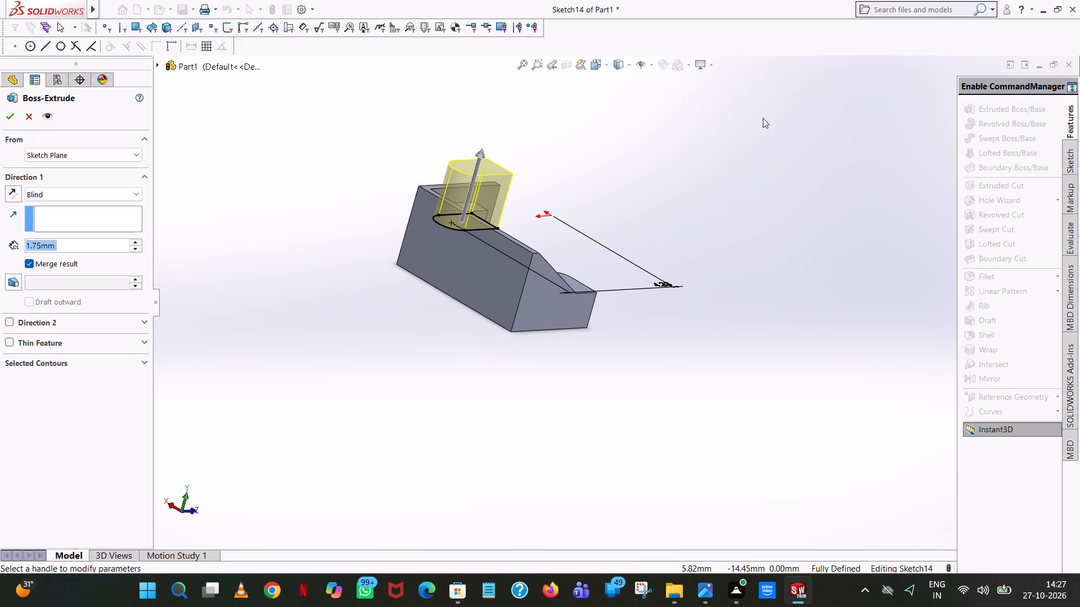
{"action": "left_click", "coordinate": [12, 192]}
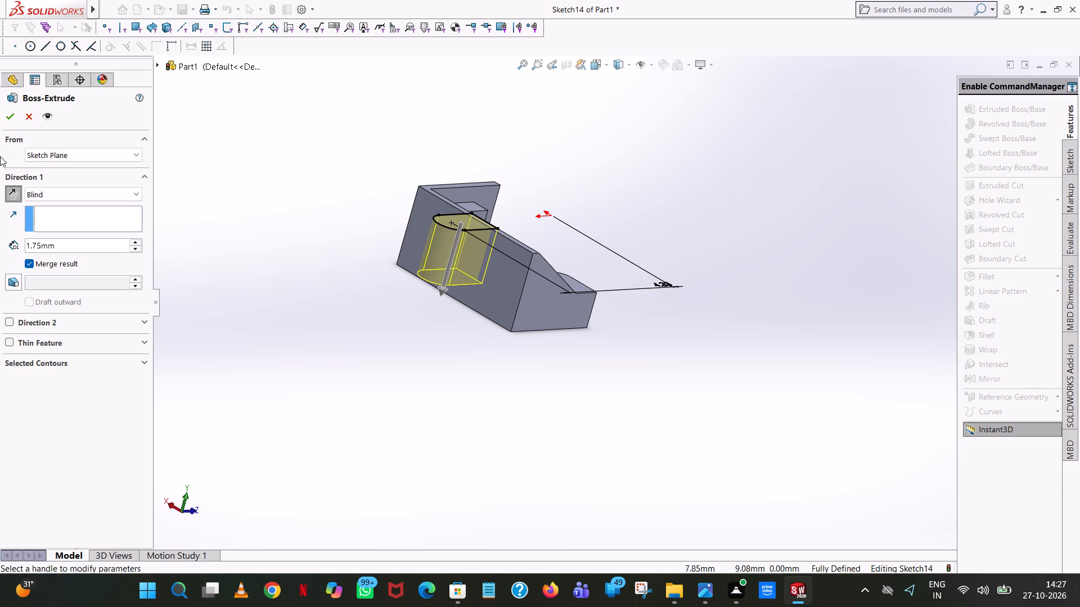
{"action": "double_click", "coordinate": [83, 247]}
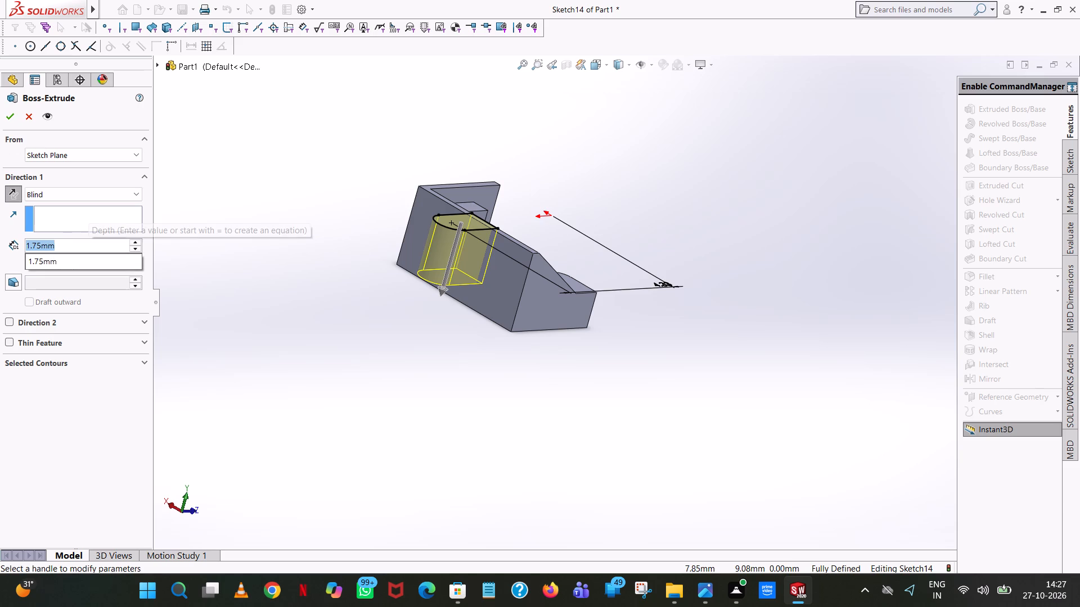
{"action": "type", "text": "0.500"}
{"action": "key", "text": "Return"}
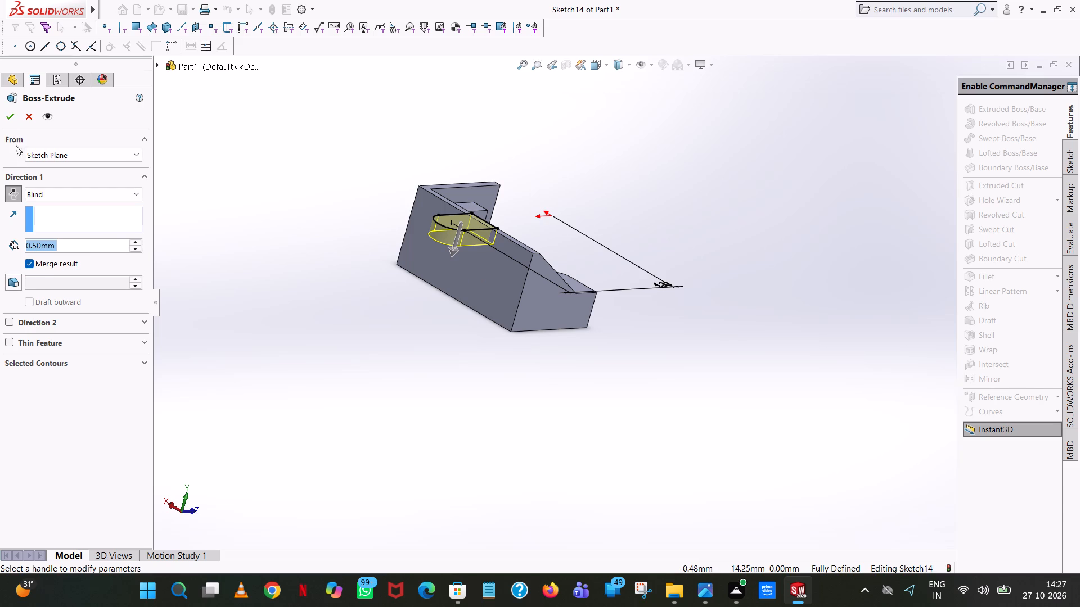
{"action": "left_click", "coordinate": [10, 119]}
{"action": "left_click", "coordinate": [694, 152]}
Examine the projecting round-ended boss and the rest of the bracket from behind and from above.
{"action": "scroll", "coordinate": [683, 179], "scroll_direction": "up", "scroll_amount": 1}
{"action": "middle_click_drag", "start_coordinate": [683, 179], "coordinate": [676, 176]}
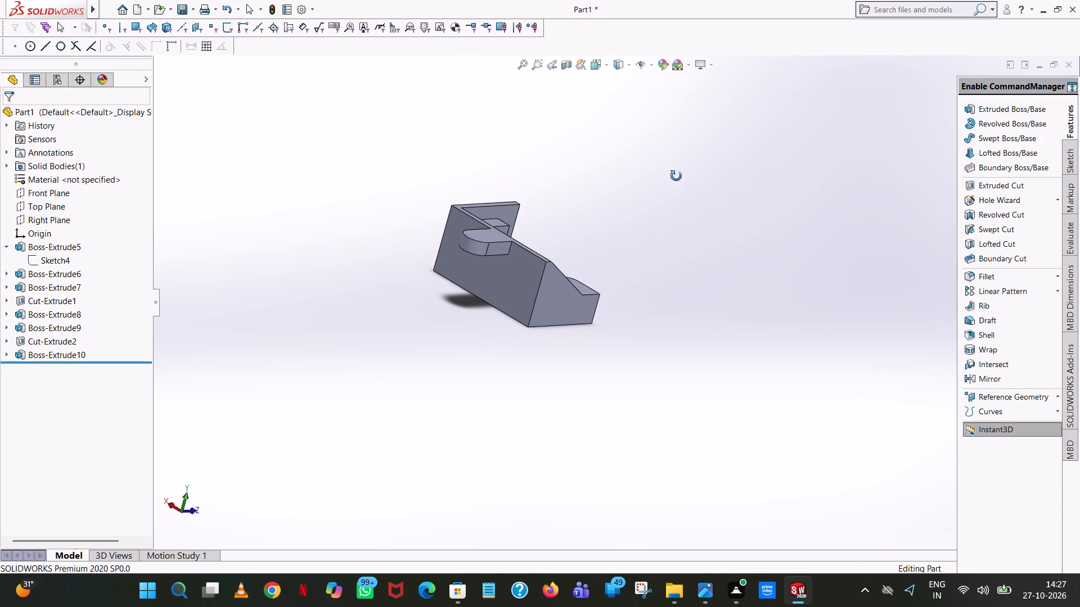
{"action": "scroll", "coordinate": [676, 176], "scroll_direction": "up", "scroll_amount": 1}
{"action": "middle_click_drag", "start_coordinate": [676, 176], "coordinate": [795, 344]}
{"action": "scroll", "coordinate": [786, 145], "scroll_direction": "up", "scroll_amount": 2}
{"action": "scroll", "coordinate": [794, 345], "scroll_direction": "down", "scroll_amount": 1}
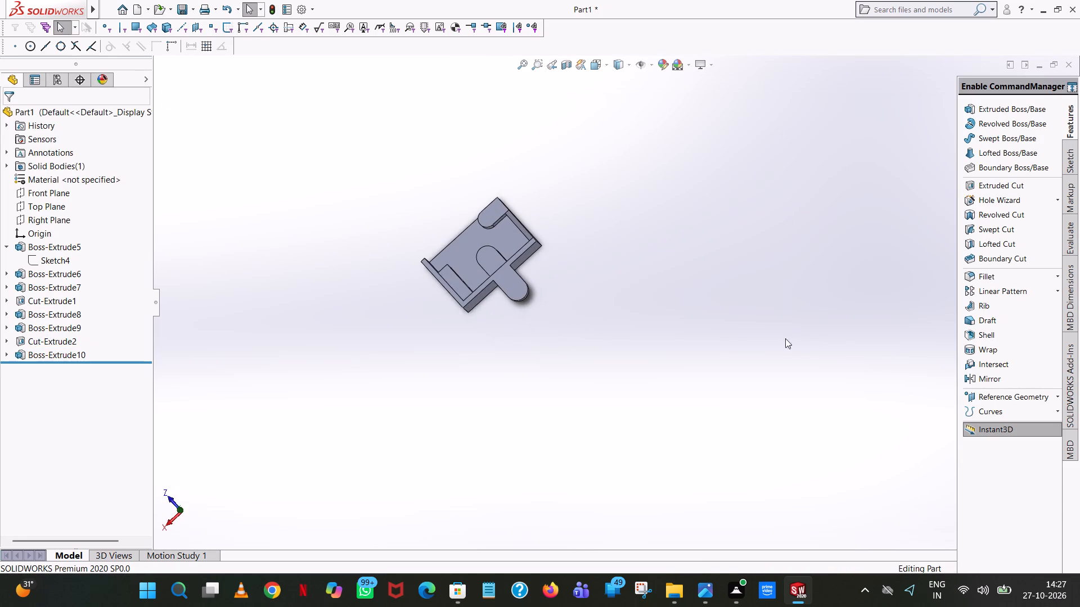
{"action": "scroll", "coordinate": [518, 328], "scroll_direction": "down", "scroll_amount": 4}
{"action": "scroll", "coordinate": [518, 328], "scroll_direction": "up", "scroll_amount": 2}
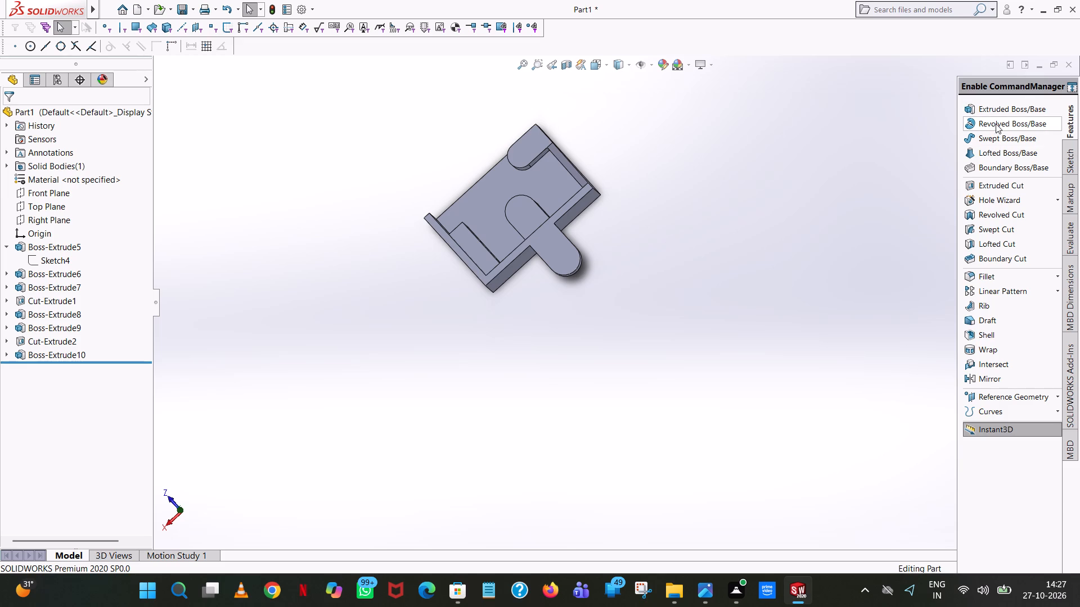
Start an Extruded Cut sketch on the projecting round-ended boss's top face and view it normal to the sketch plane.
{"action": "left_click", "coordinate": [1007, 194]}
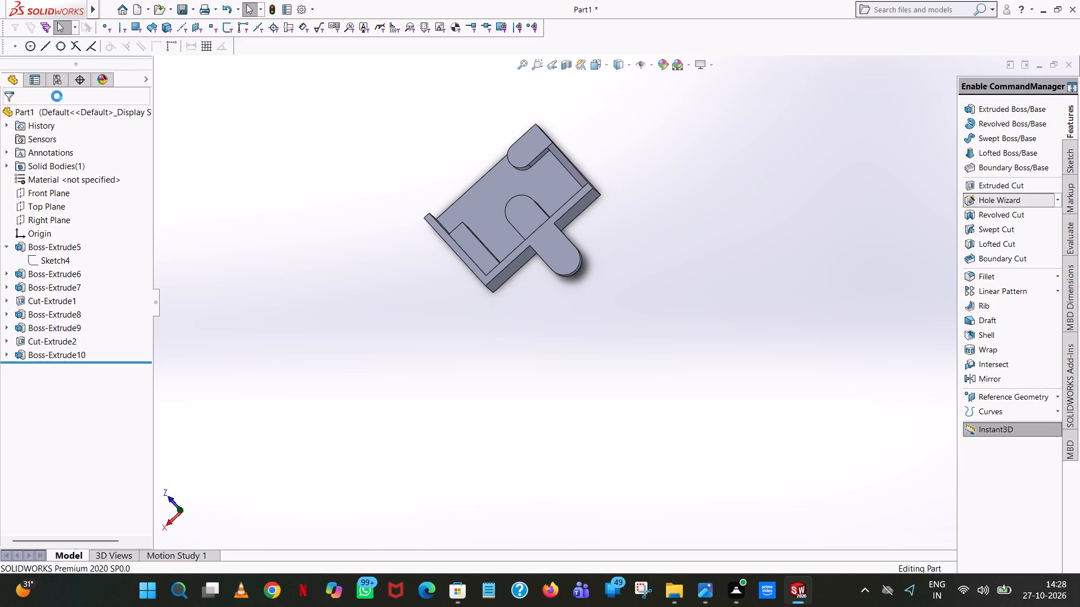
{"action": "left_click", "coordinate": [27, 109]}
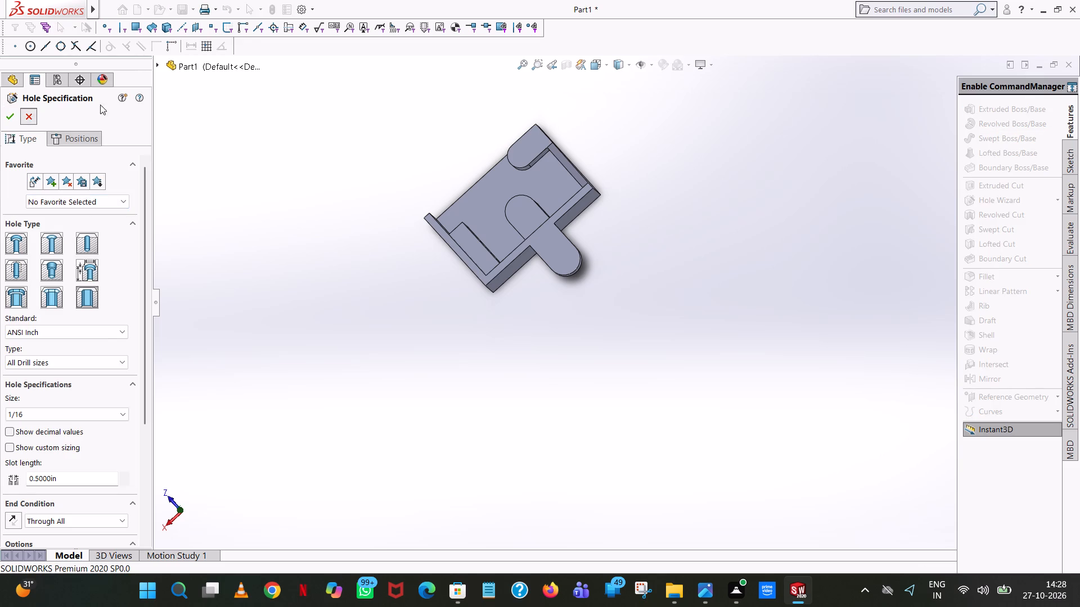
{"action": "left_click", "coordinate": [1030, 188]}
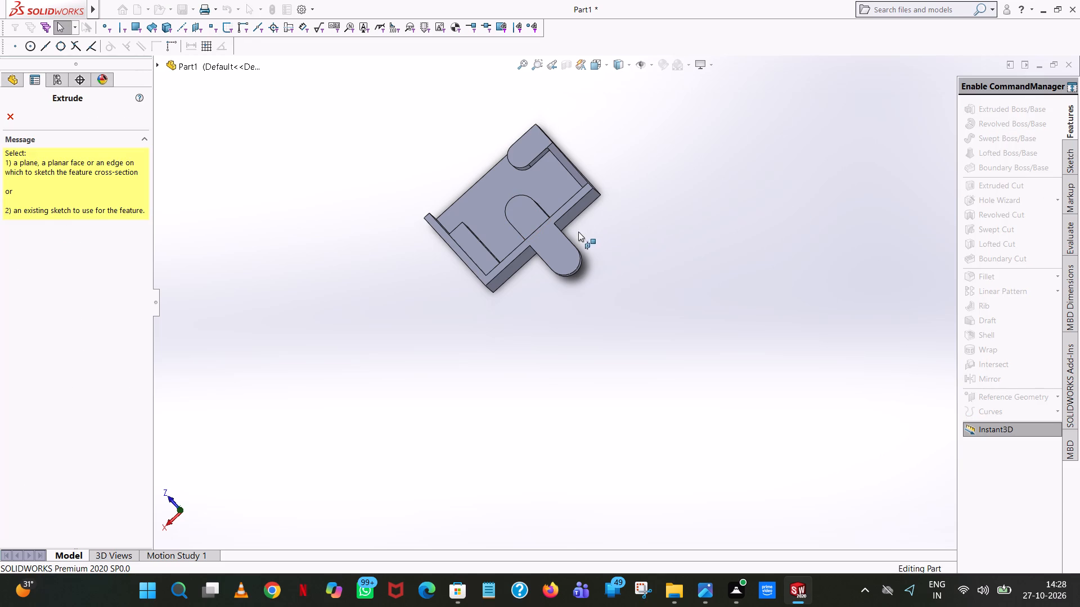
{"action": "left_click", "coordinate": [553, 252]}
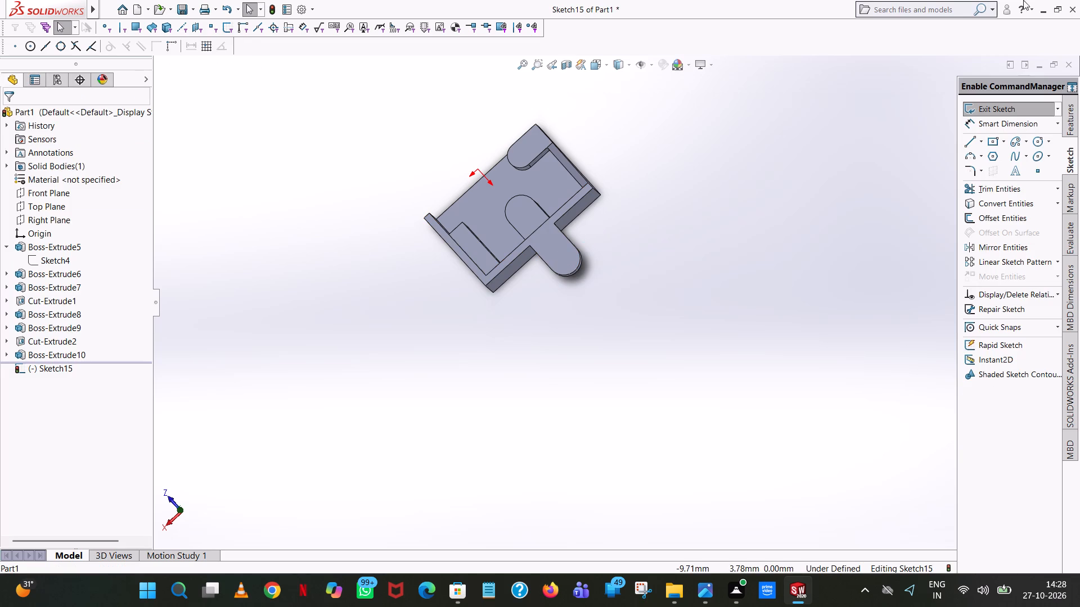
{"action": "left_click", "coordinate": [609, 67]}
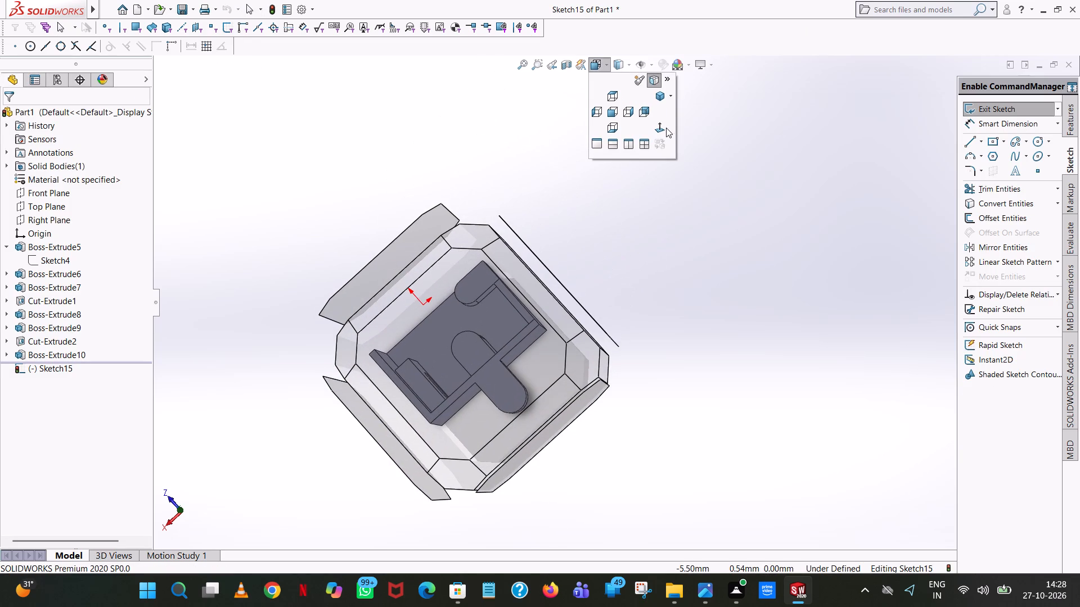
{"action": "left_click", "coordinate": [663, 127]}
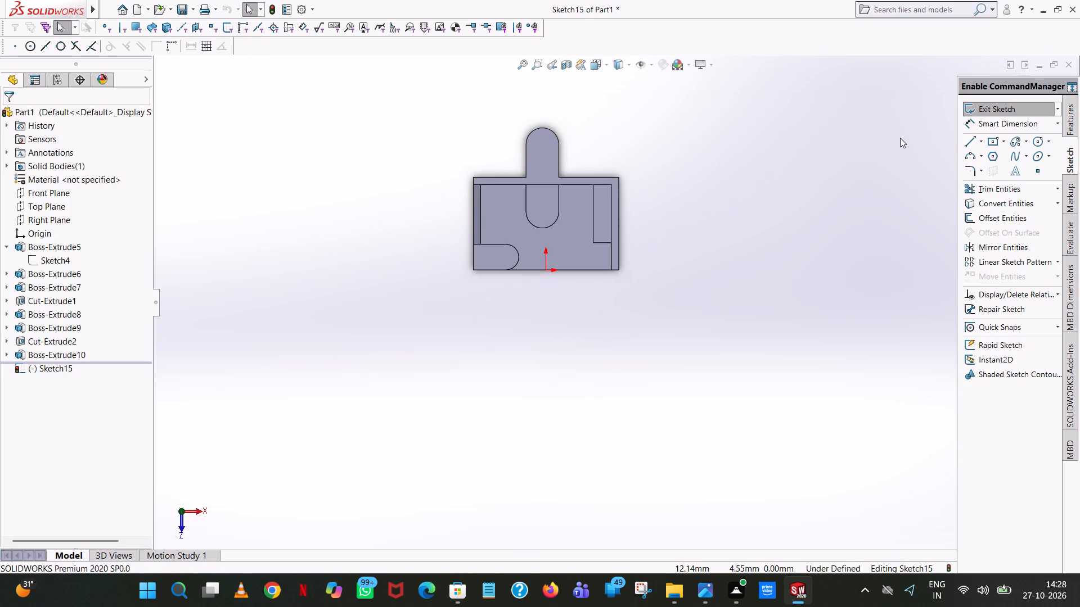
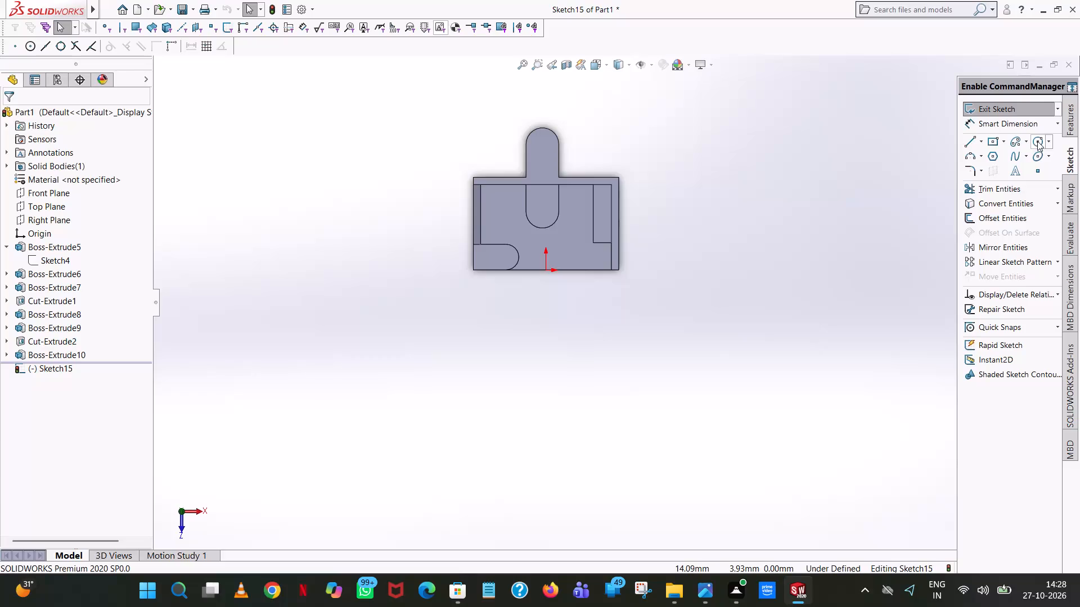
Sketch a circle of radius 0.500/2 (0.25 mm) concentric with the rounded end of the projecting boss.
{"action": "left_click", "coordinate": [968, 142]}
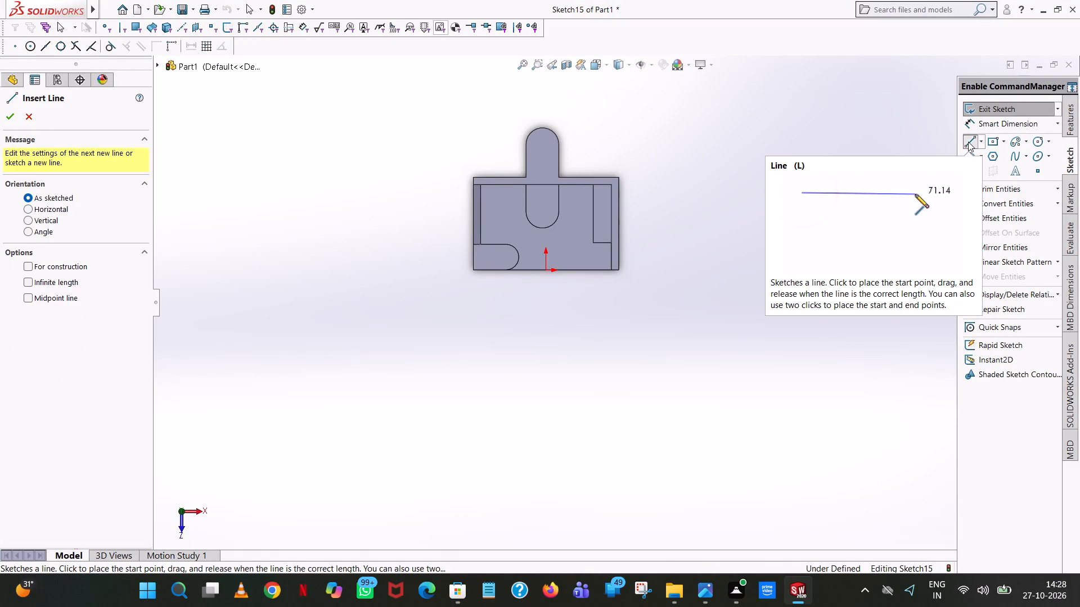
{"action": "left_click", "coordinate": [1033, 143]}
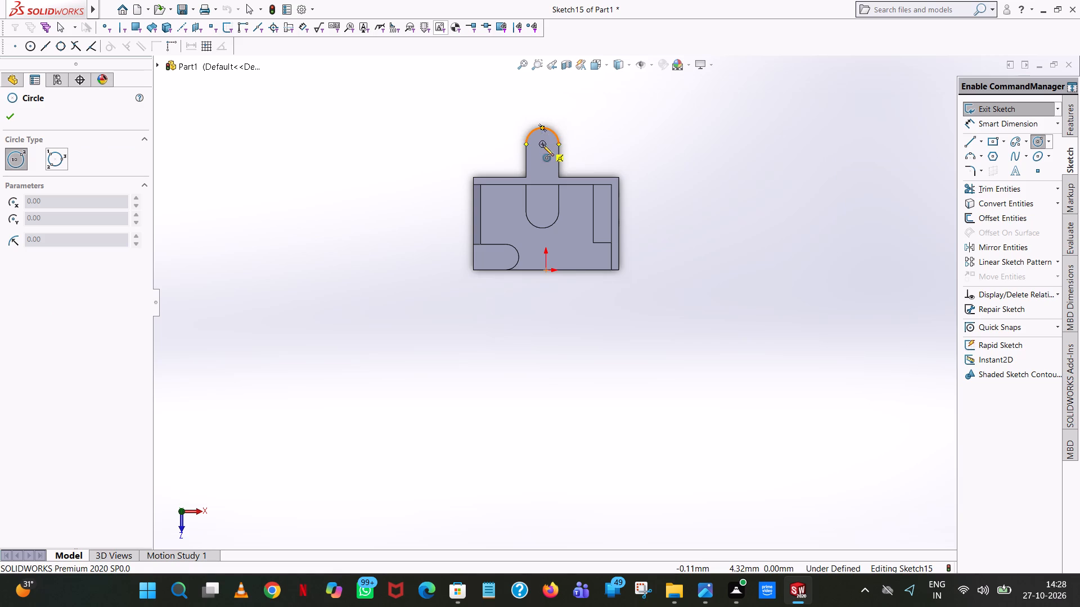
{"action": "left_click", "coordinate": [542, 144]}
{"action": "left_click", "coordinate": [548, 136]}
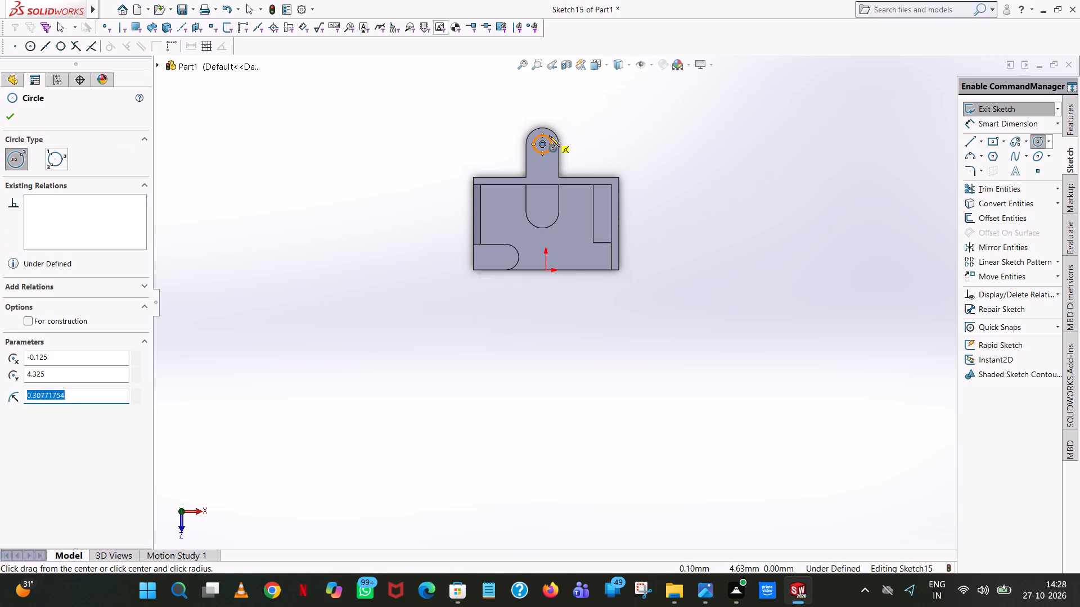
{"action": "type", "text": "0.500"}
{"action": "type", "text": "/2"}
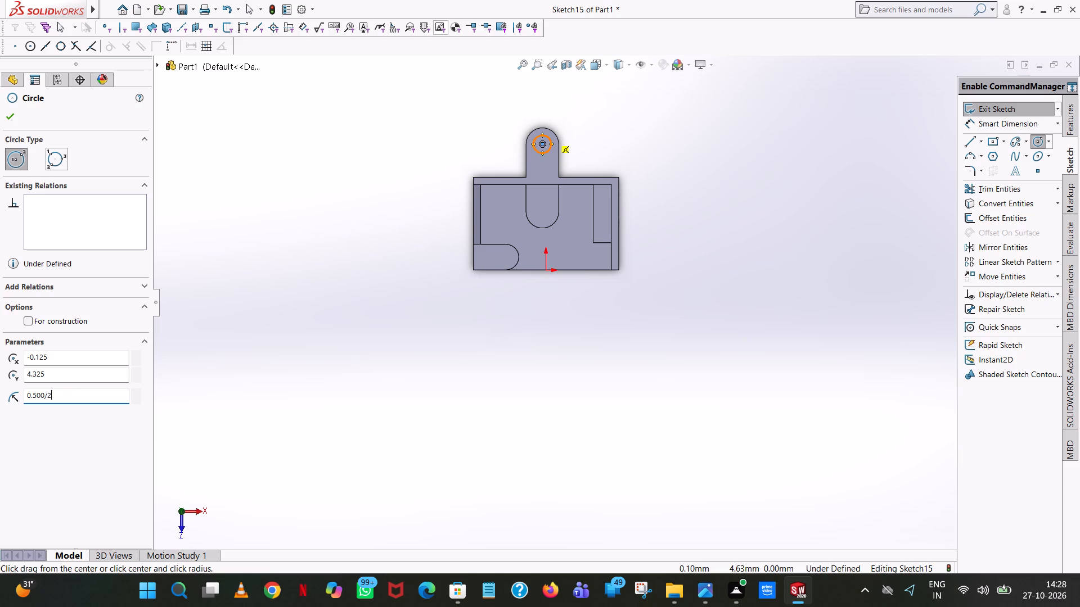
{"action": "key", "text": "Return"}
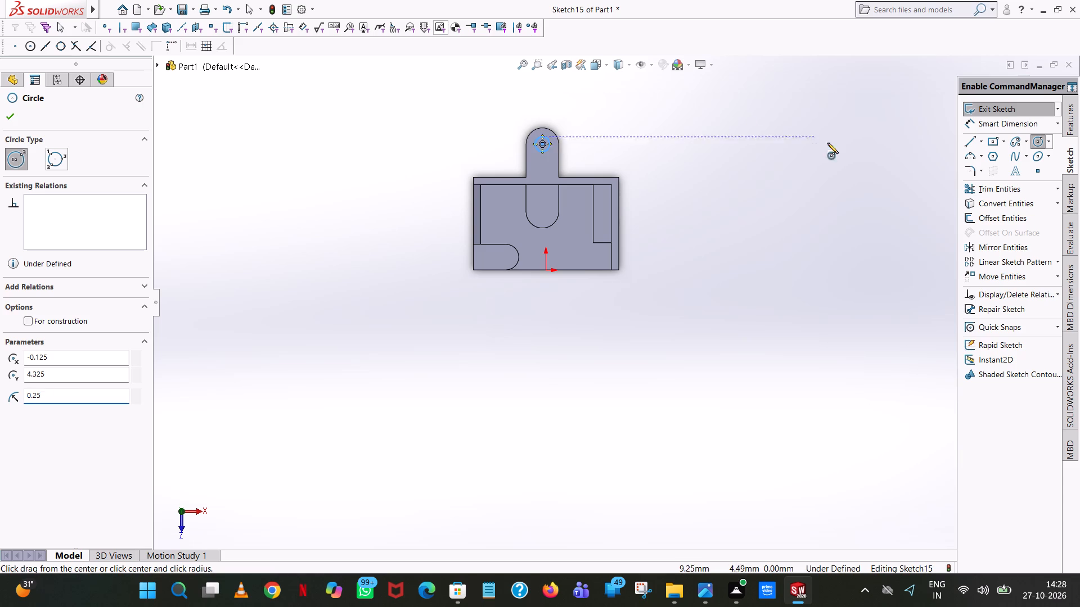
Sketch a vertical helper line 2.125 mm long from the bracket's front edge, aligned with the midpoint of the rectangular block's short edge.
{"action": "left_click", "coordinate": [969, 144]}
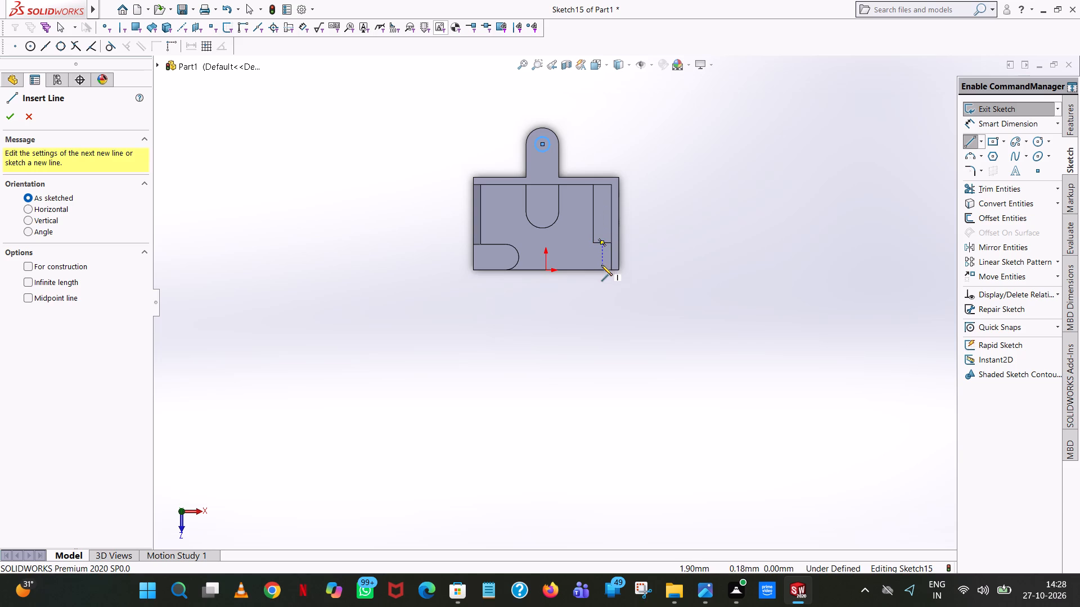
{"action": "left_click", "coordinate": [602, 270]}
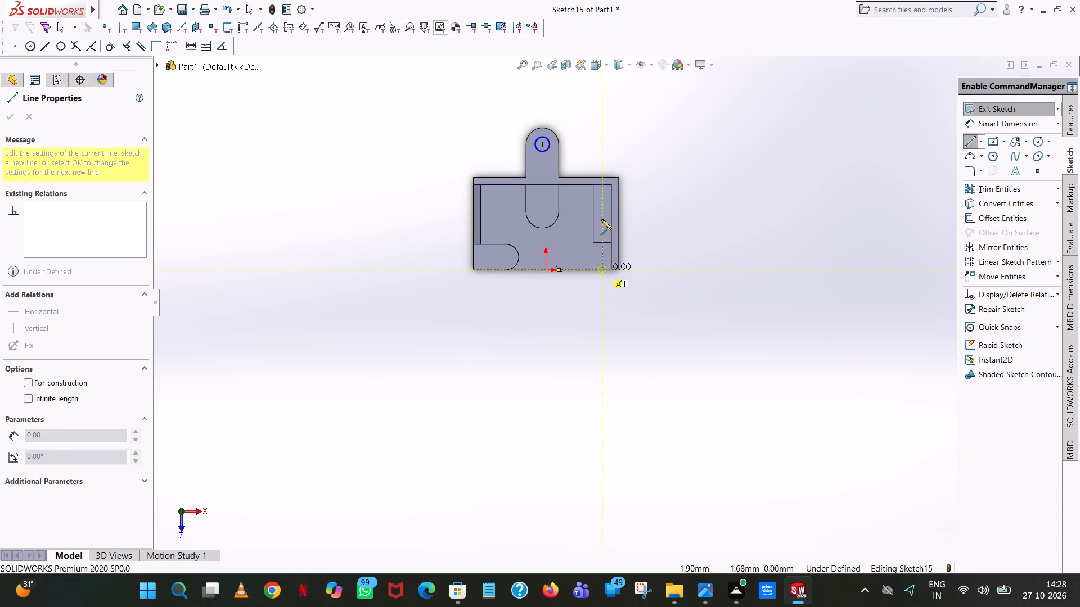
{"action": "left_click", "coordinate": [601, 211]}
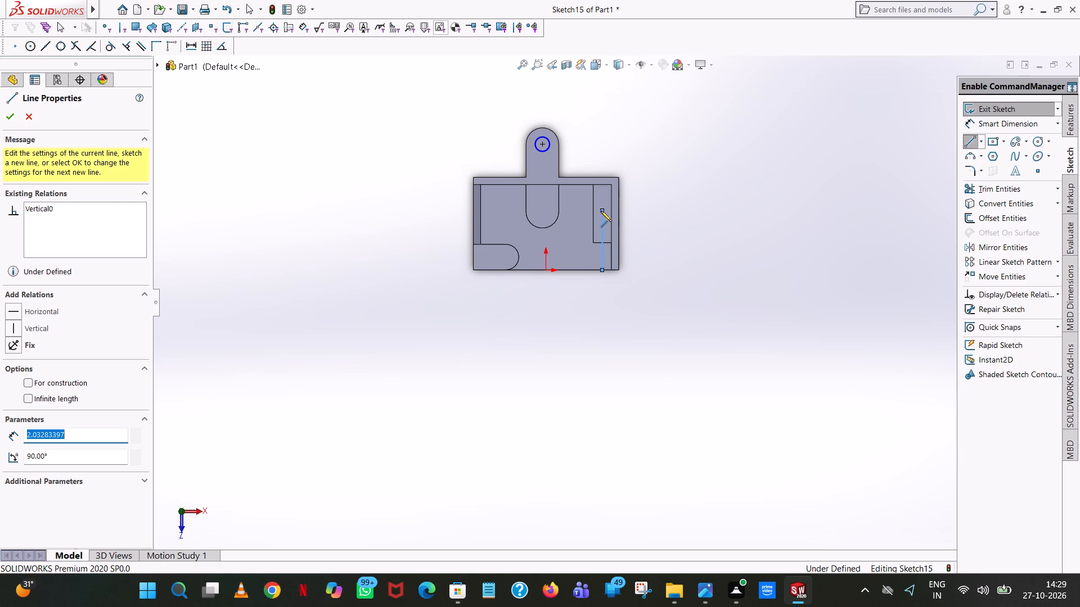
{"action": "type", "text": "2.1"}
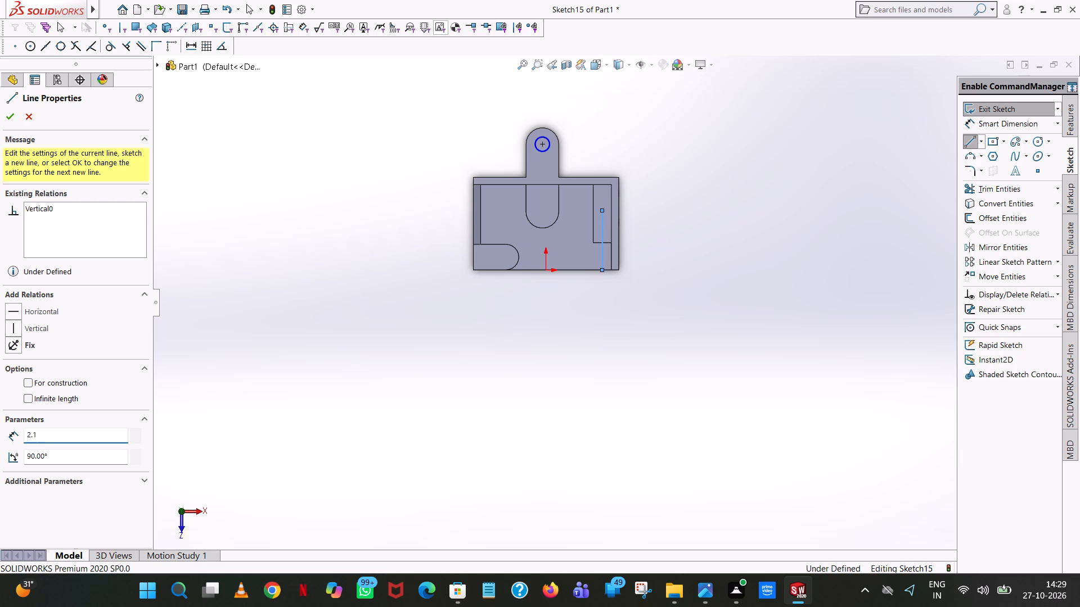
{"action": "type", "text": "25"}
{"action": "key", "text": "Return"}
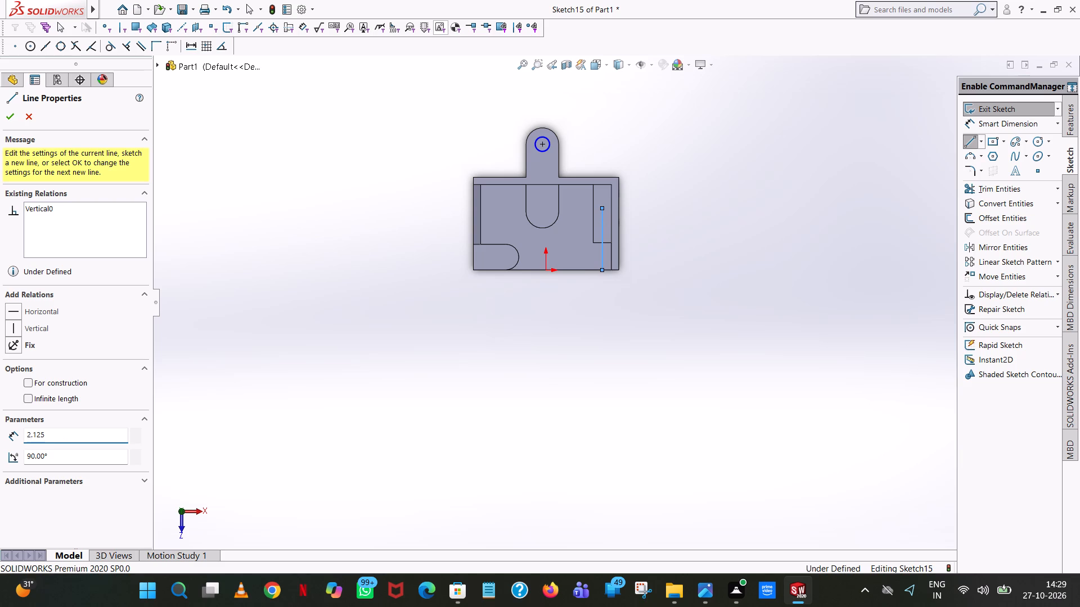
{"action": "right_click", "coordinate": [601, 211]}
{"action": "left_click", "coordinate": [638, 216]}
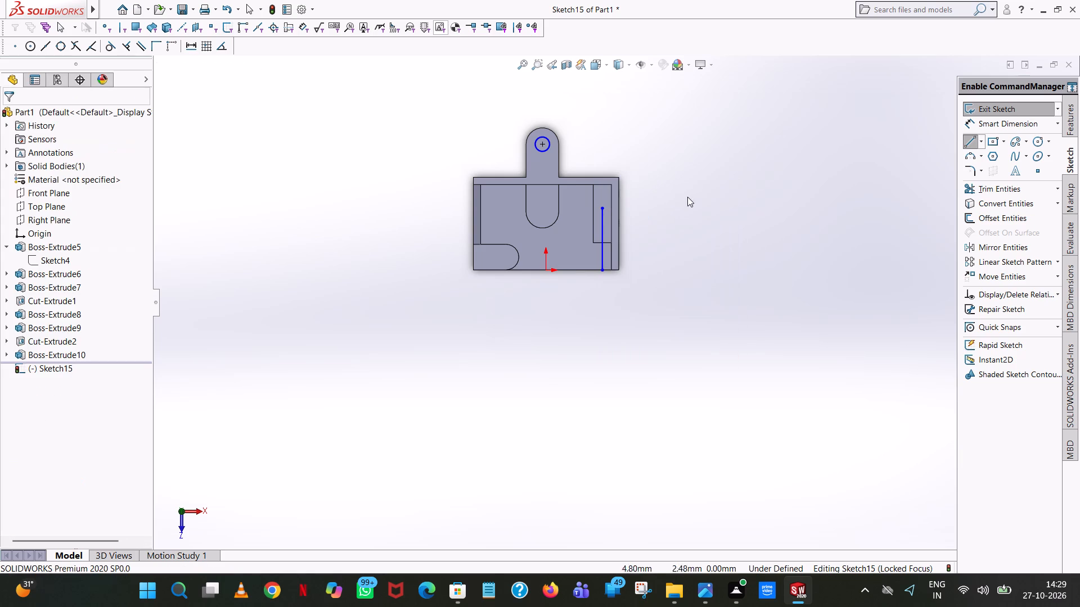
Sketch a circle of radius 0.315/2 (0.1575 mm) centred on the helper line's upper endpoint, over the rectangular block.
{"action": "left_click", "coordinate": [1039, 139]}
{"action": "scroll", "coordinate": [604, 215], "scroll_direction": "down", "scroll_amount": 2}
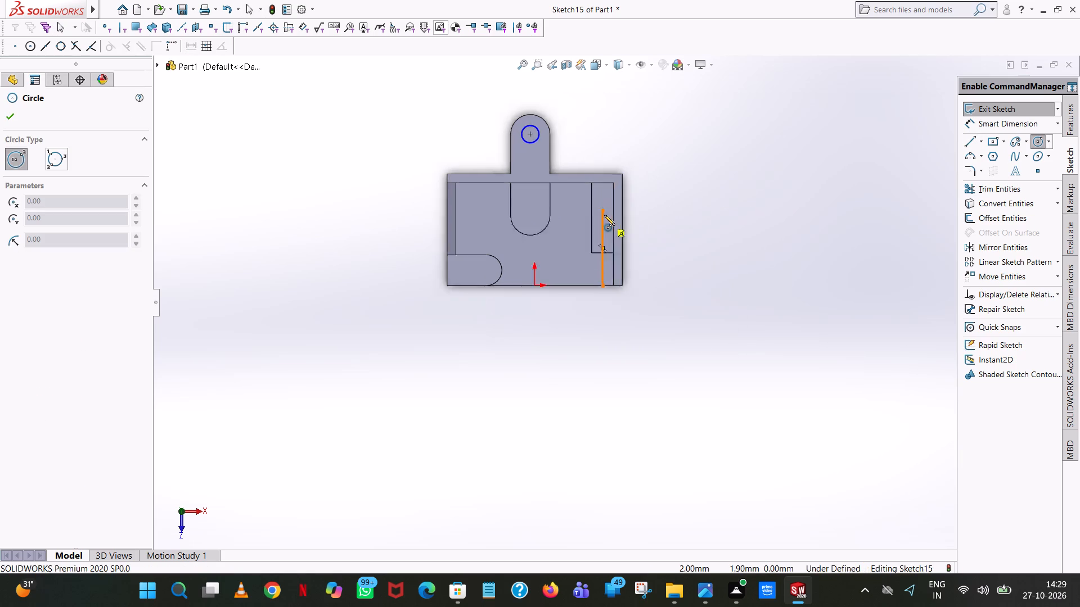
{"action": "scroll", "coordinate": [604, 215], "scroll_direction": "down", "scroll_amount": 6}
{"action": "left_click", "coordinate": [607, 260]}
{"action": "left_click", "coordinate": [610, 237]}
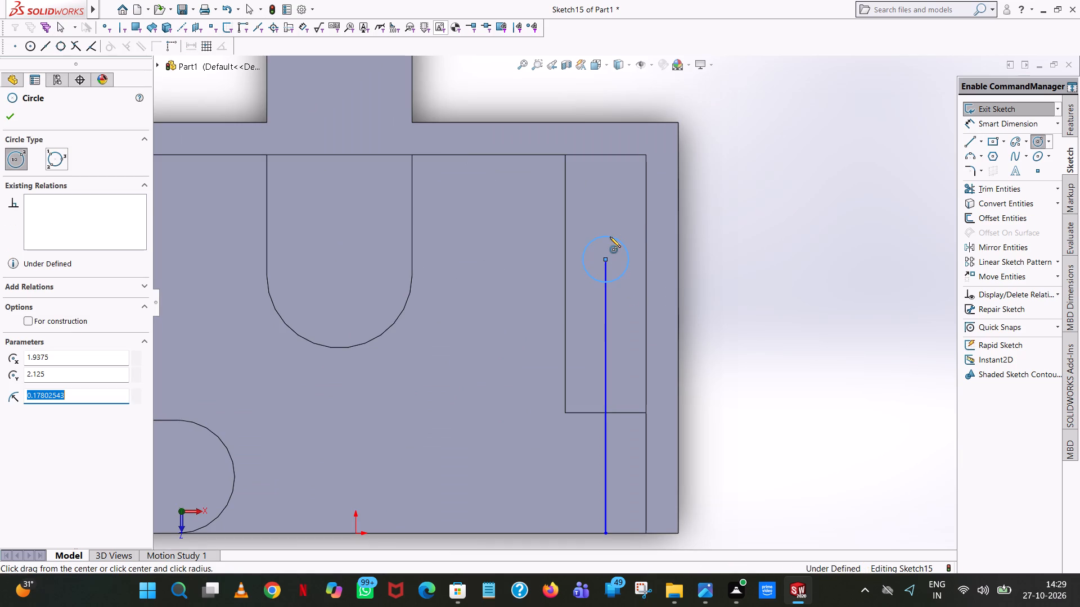
{"action": "type", "text": "0.315/2"}
{"action": "key", "text": "Return"}
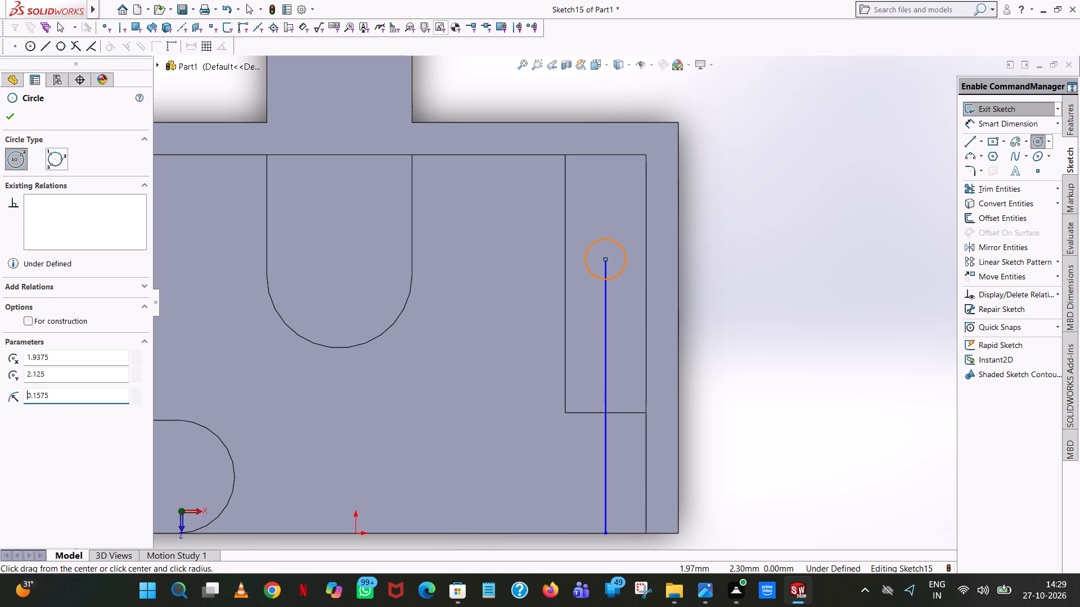
{"action": "right_click", "coordinate": [610, 236]}
{"action": "left_click", "coordinate": [638, 246]}
Trim away the vertical helper line both outside and inside the small circle, using Trim to closest.
{"action": "scroll", "coordinate": [640, 246], "scroll_direction": "up", "scroll_amount": 7}
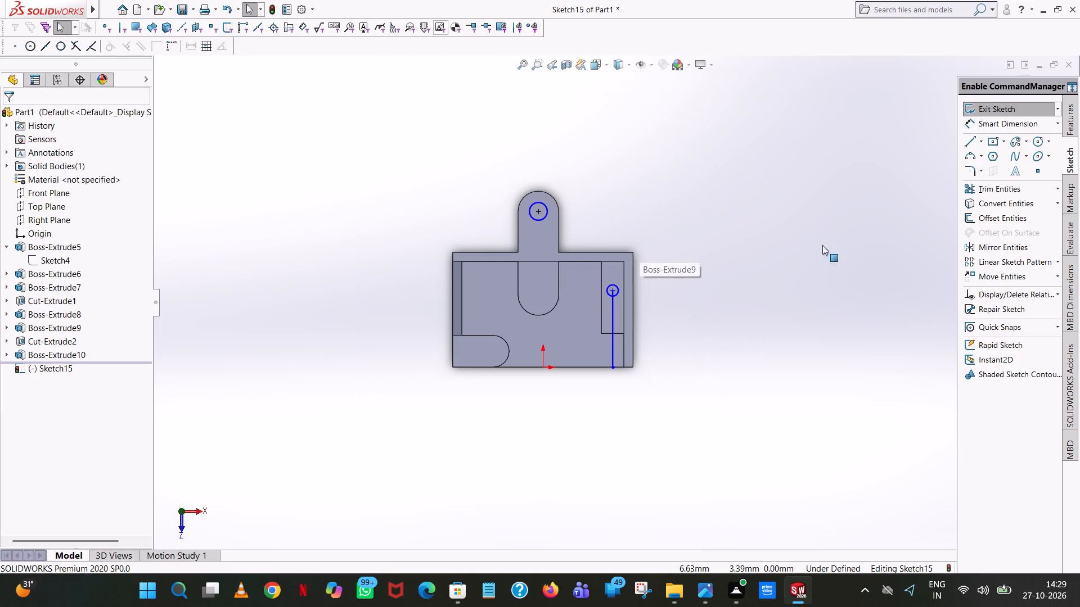
{"action": "left_click", "coordinate": [989, 192]}
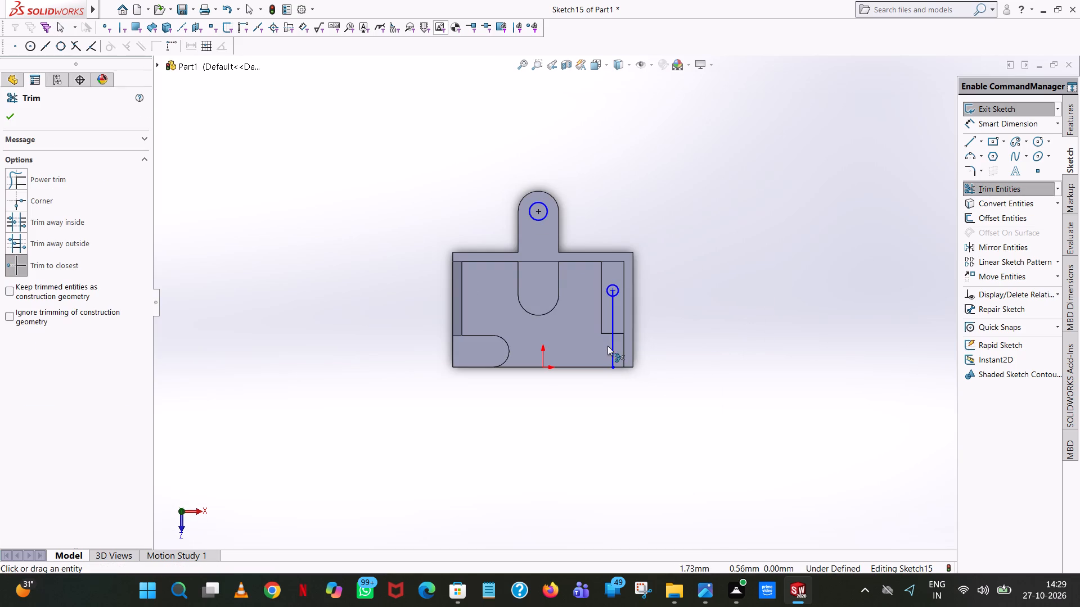
{"action": "left_click", "coordinate": [610, 344]}
{"action": "scroll", "coordinate": [613, 312], "scroll_direction": "down", "scroll_amount": 8}
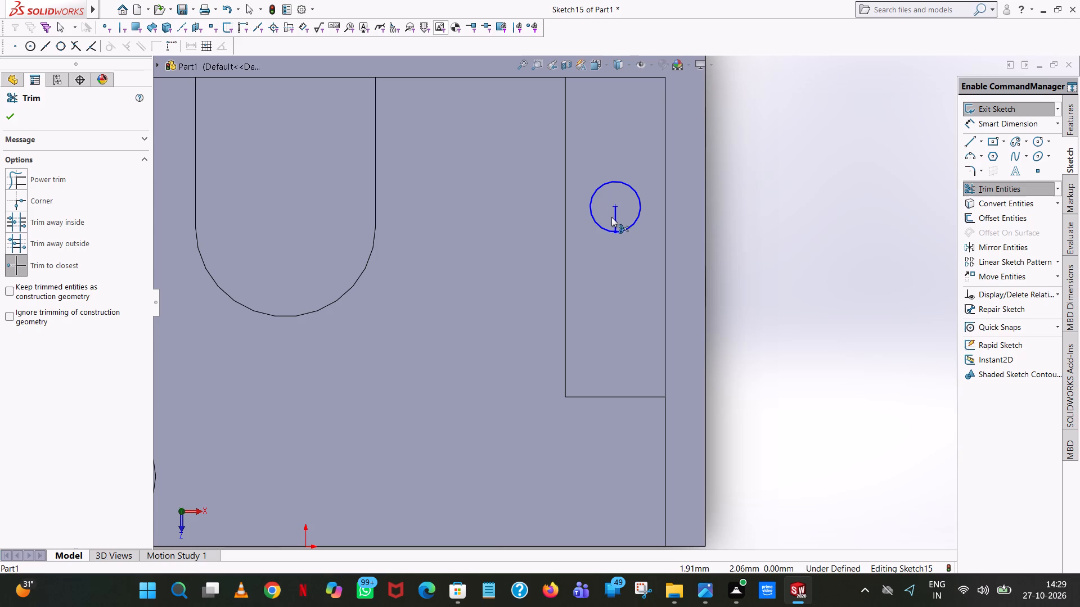
{"action": "left_click", "coordinate": [613, 219]}
{"action": "scroll", "coordinate": [627, 216], "scroll_direction": "up", "scroll_amount": 7}
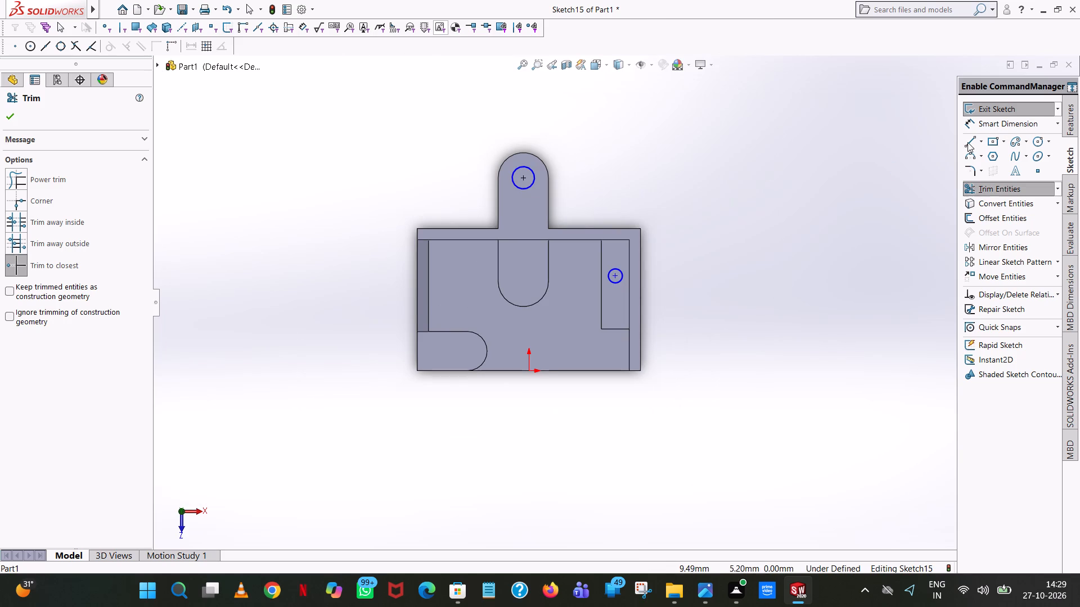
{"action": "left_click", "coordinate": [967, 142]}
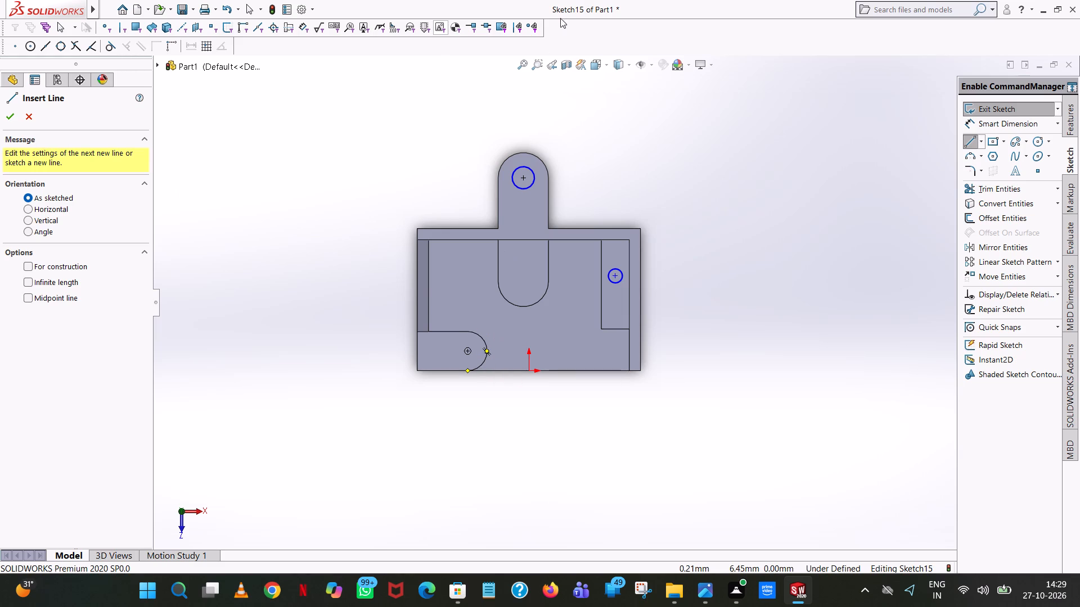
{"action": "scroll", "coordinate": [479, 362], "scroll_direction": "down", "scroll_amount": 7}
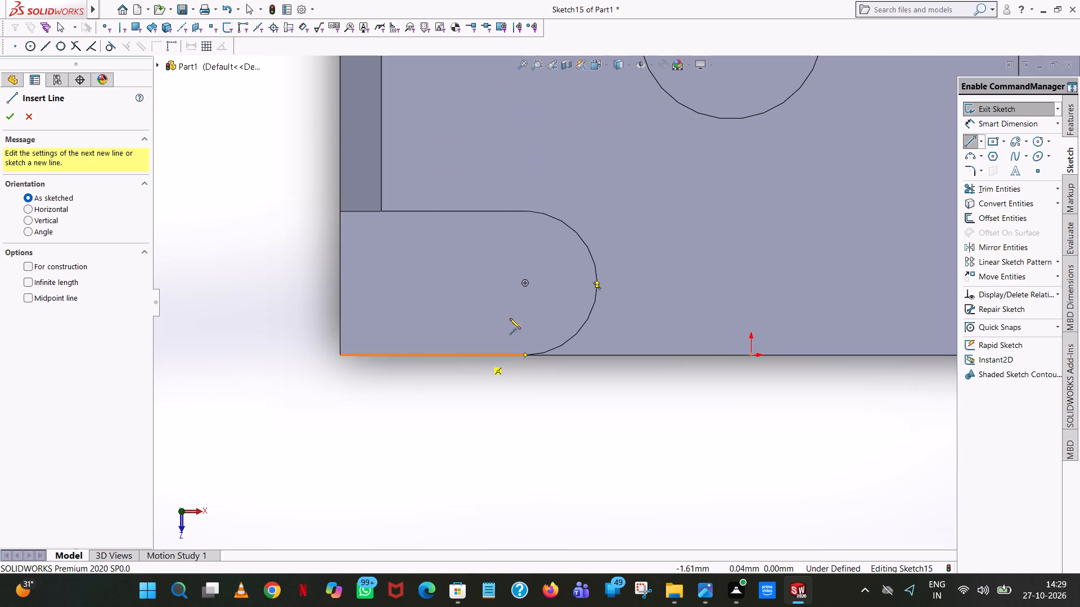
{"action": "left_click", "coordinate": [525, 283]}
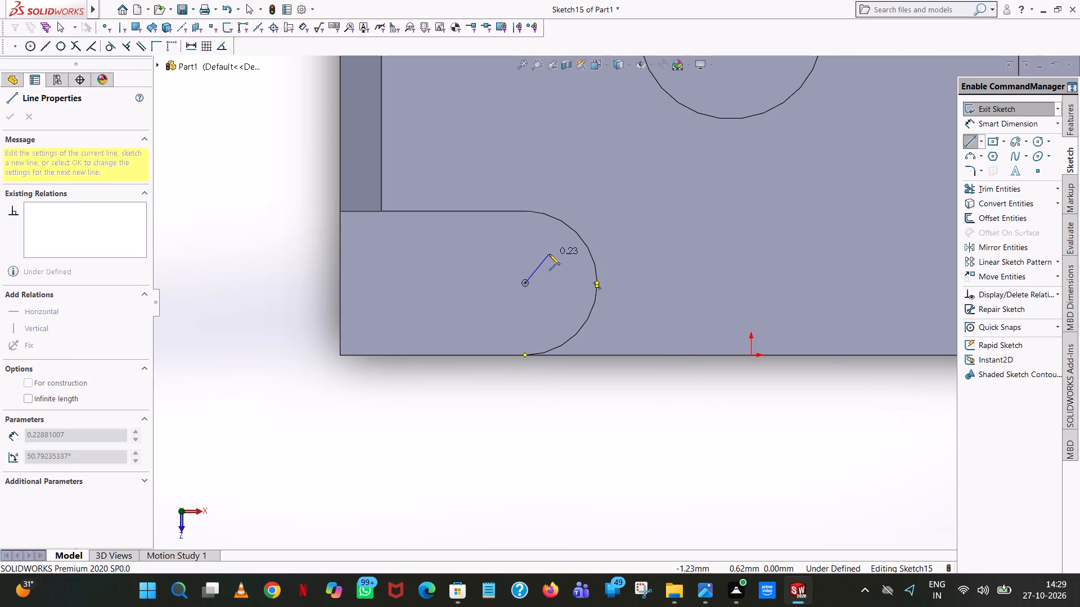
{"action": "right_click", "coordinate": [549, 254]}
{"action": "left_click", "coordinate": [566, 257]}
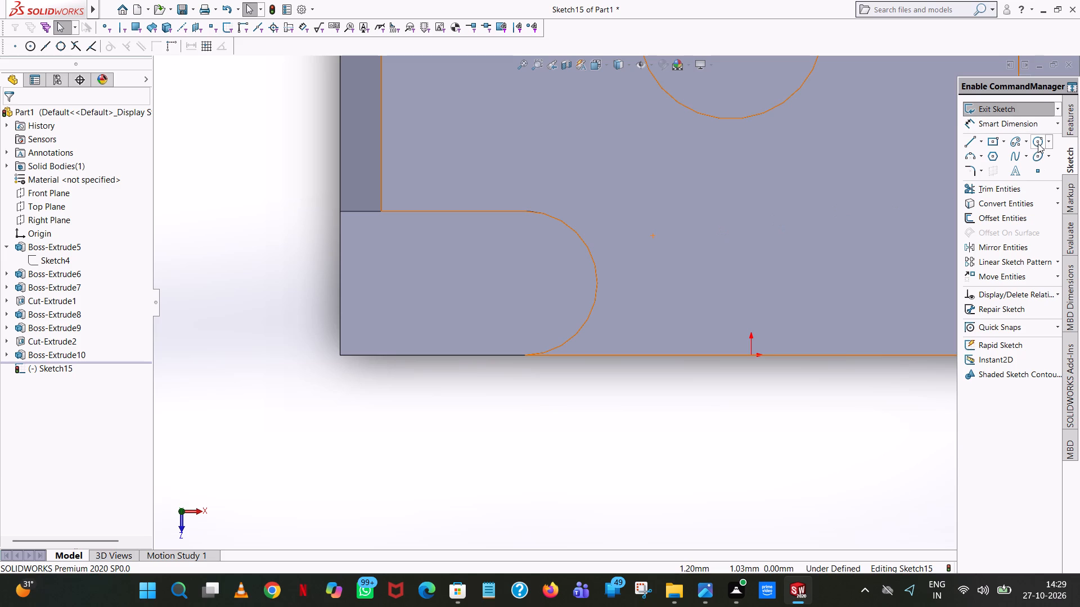
Sketch a circle of radius 0.441/2 (0.2205 mm) concentric with the rounded end at the bracket's front corner.
{"action": "left_click", "coordinate": [1038, 143]}
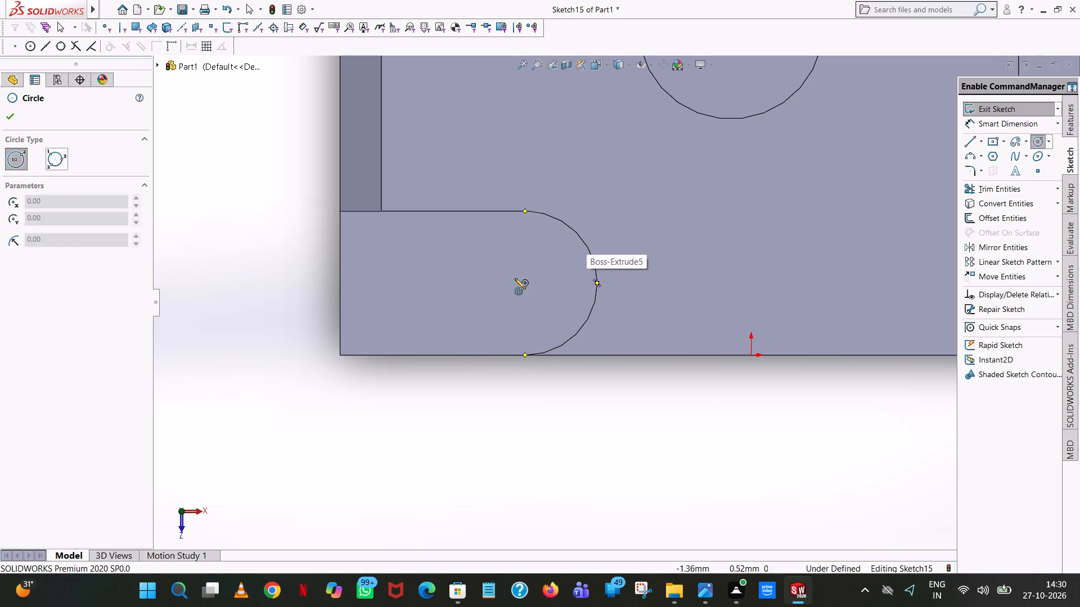
{"action": "left_click", "coordinate": [525, 282]}
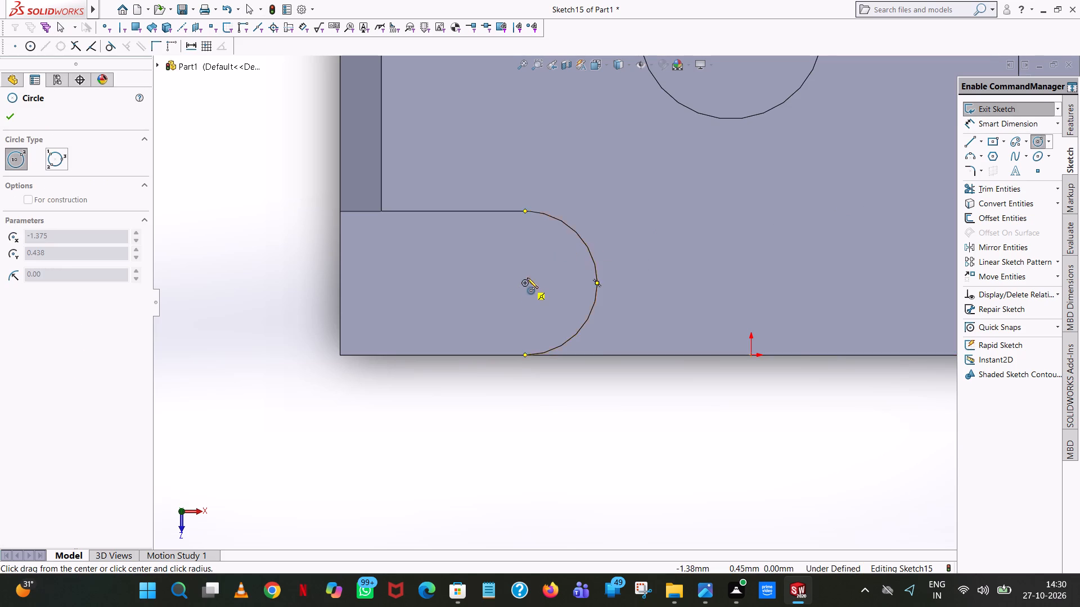
{"action": "left_click", "coordinate": [551, 257]}
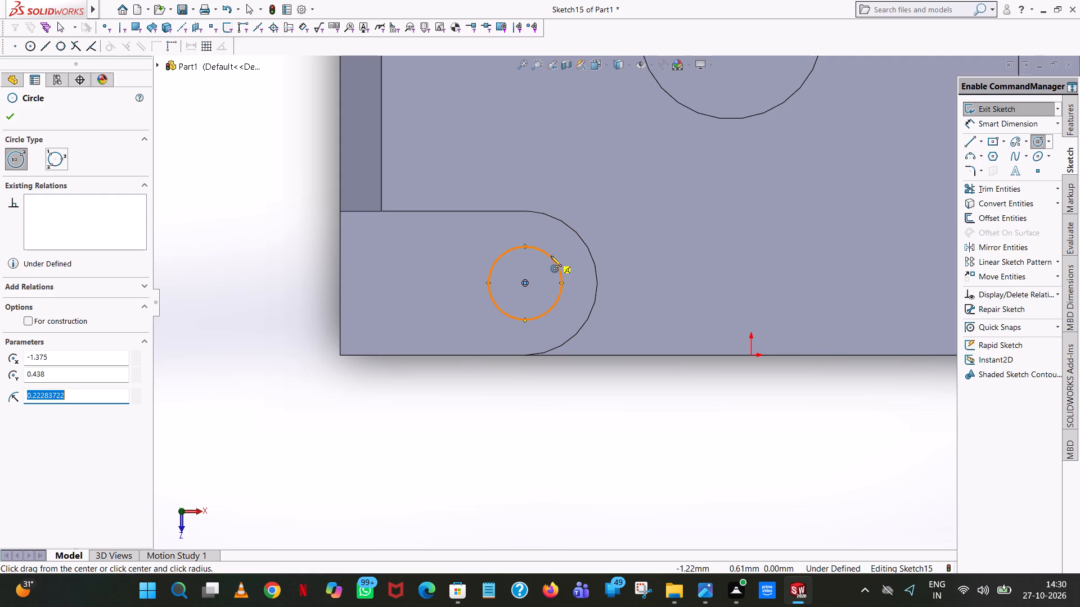
{"action": "type", "text": "0.4"}
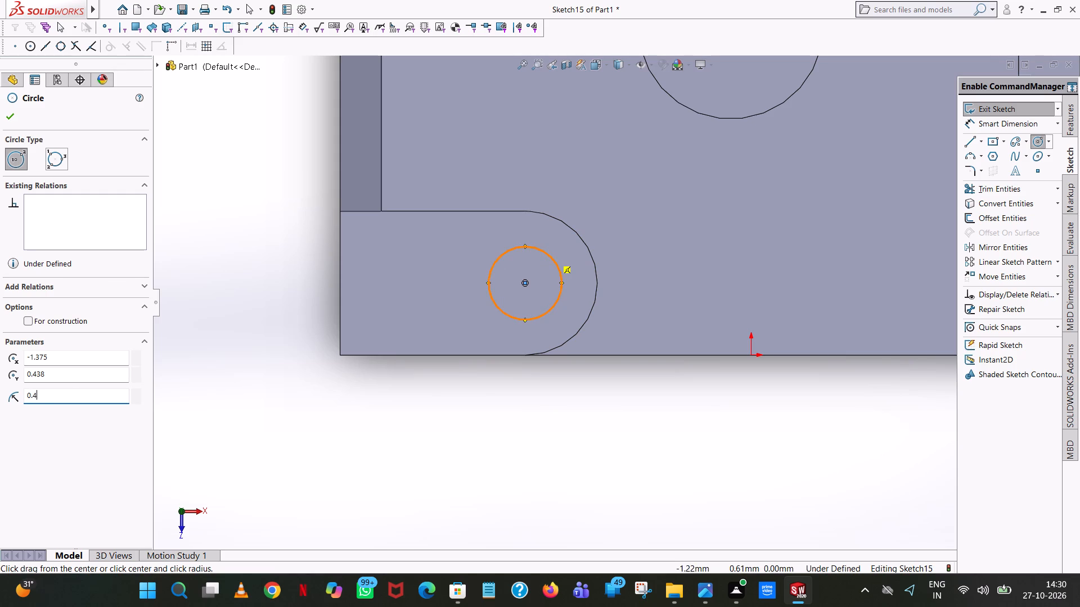
{"action": "key", "text": "4"}
{"action": "key", "text": "1"}
{"action": "key", "text": "slash"}
{"action": "key", "text": "2"}
{"action": "key", "text": "Return"}
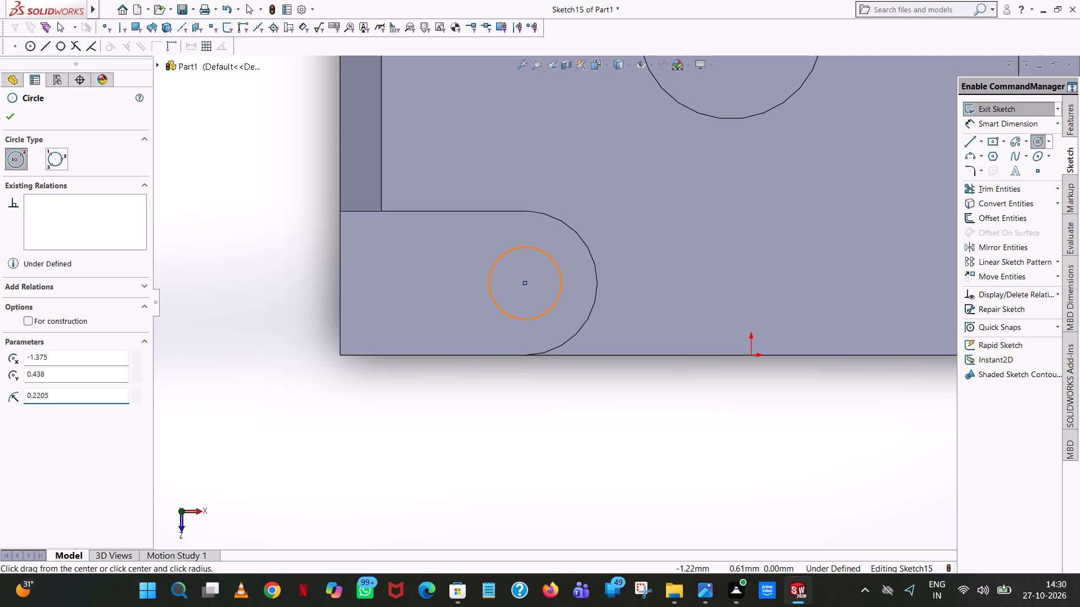
{"action": "left_click", "coordinate": [8, 120]}
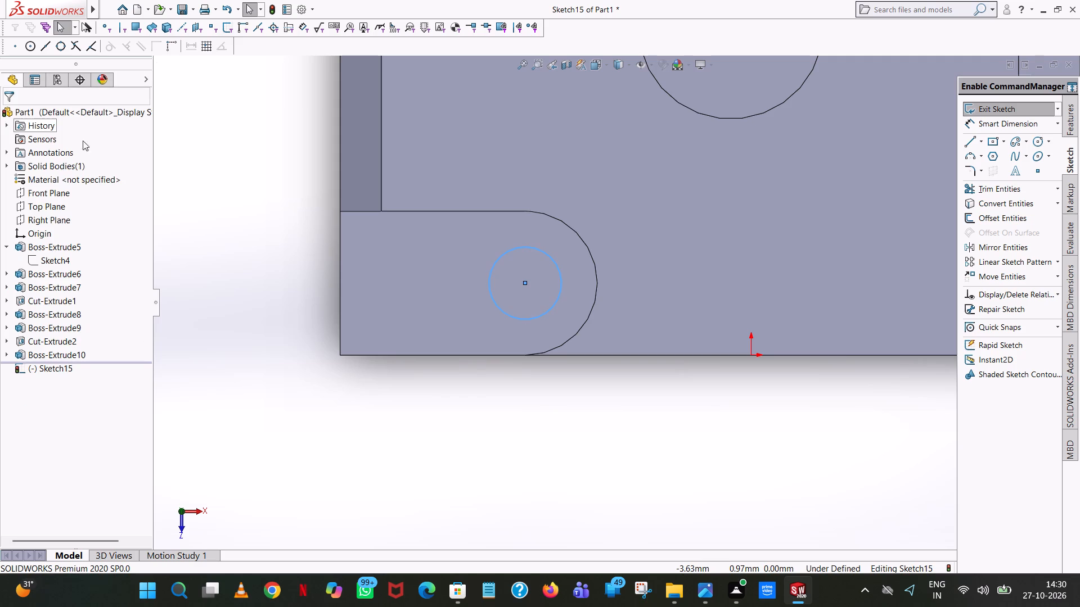
{"action": "left_click", "coordinate": [147, 181]}
{"action": "left_click", "coordinate": [556, 425]}
Sketch a circle of radius 0.500/2 (0.25 mm) concentric with the rounded end of the central boss inside the bracket.
{"action": "scroll", "coordinate": [686, 393], "scroll_direction": "up", "scroll_amount": 7}
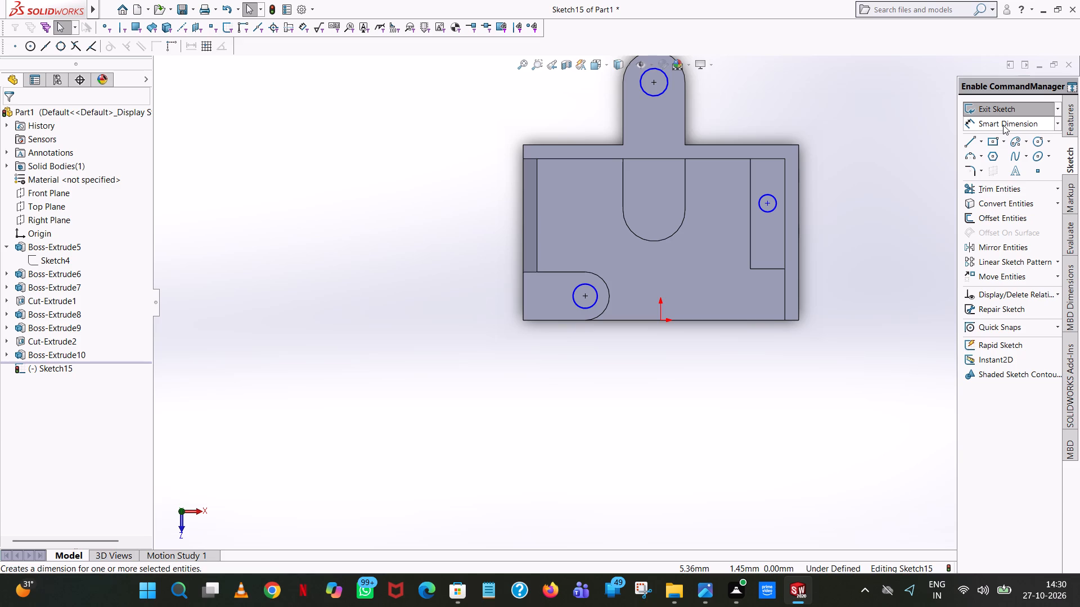
{"action": "left_click", "coordinate": [1037, 138]}
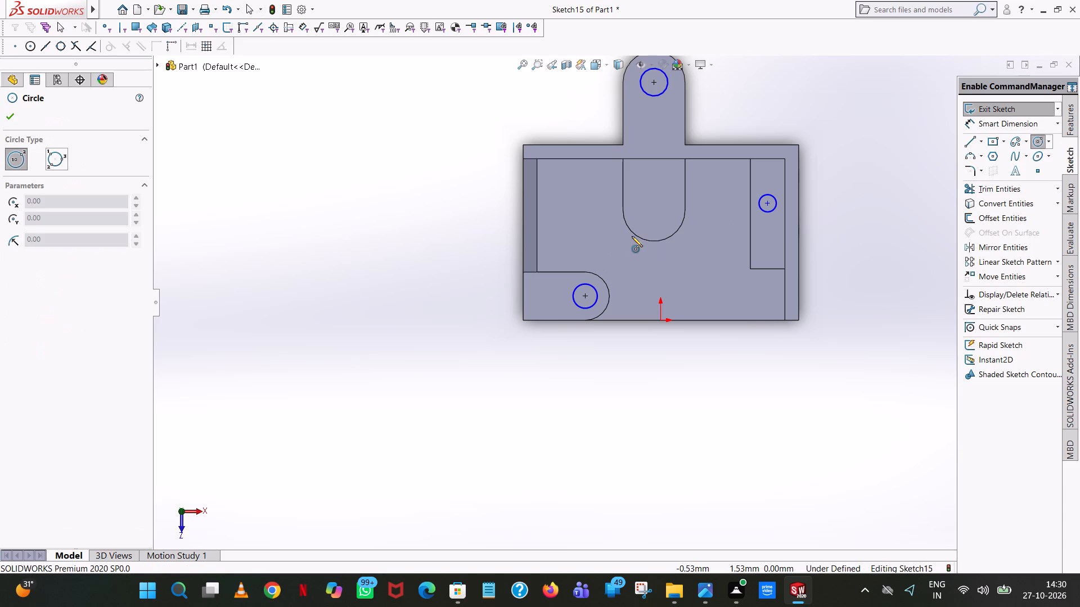
{"action": "left_click", "coordinate": [654, 210]}
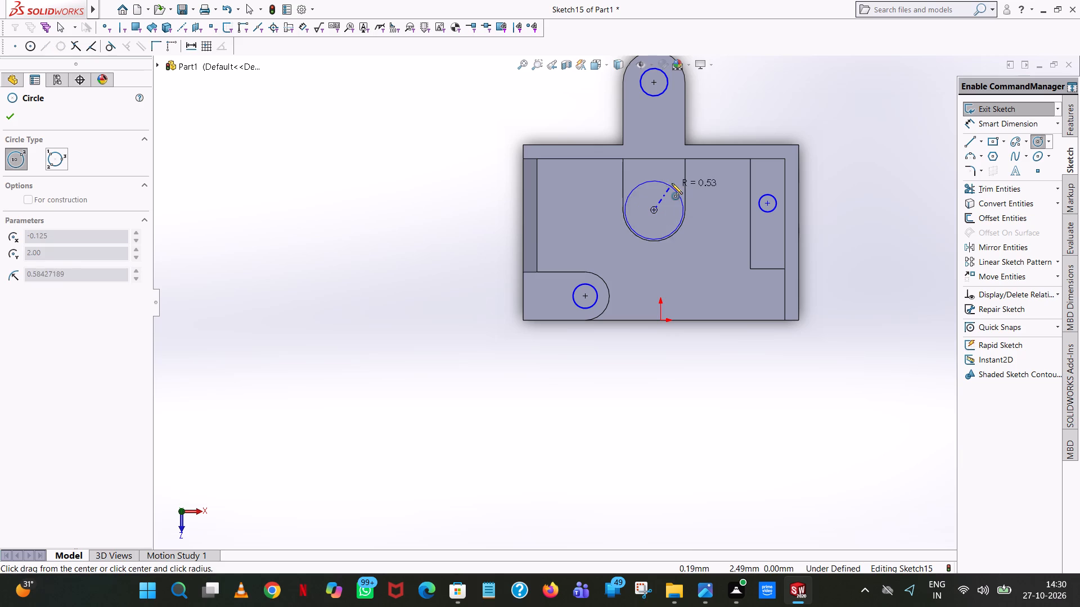
{"action": "left_click", "coordinate": [665, 188]}
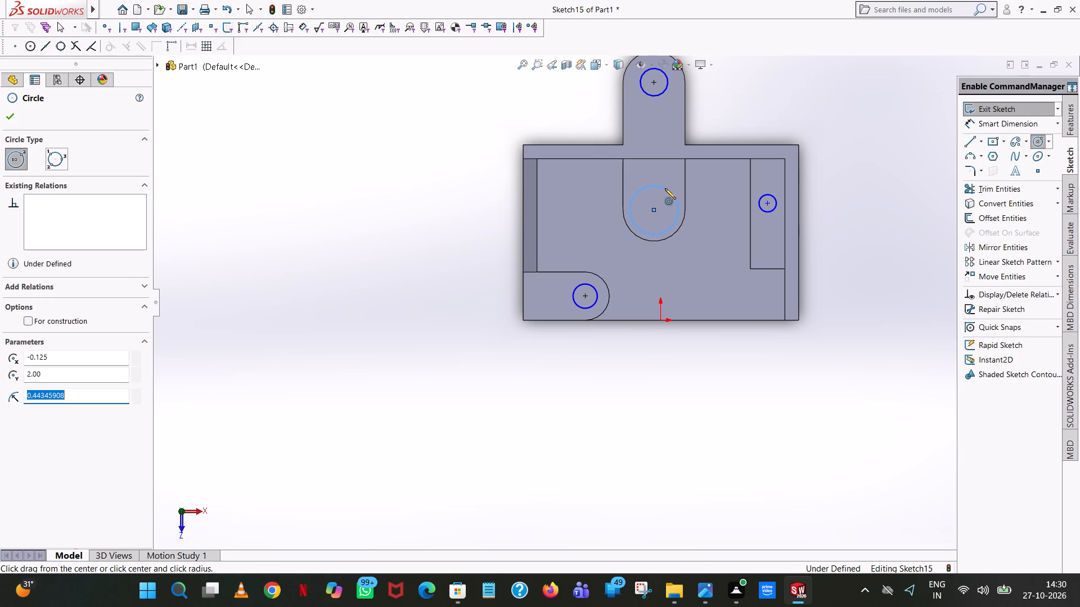
{"action": "type", "text": "0.5"}
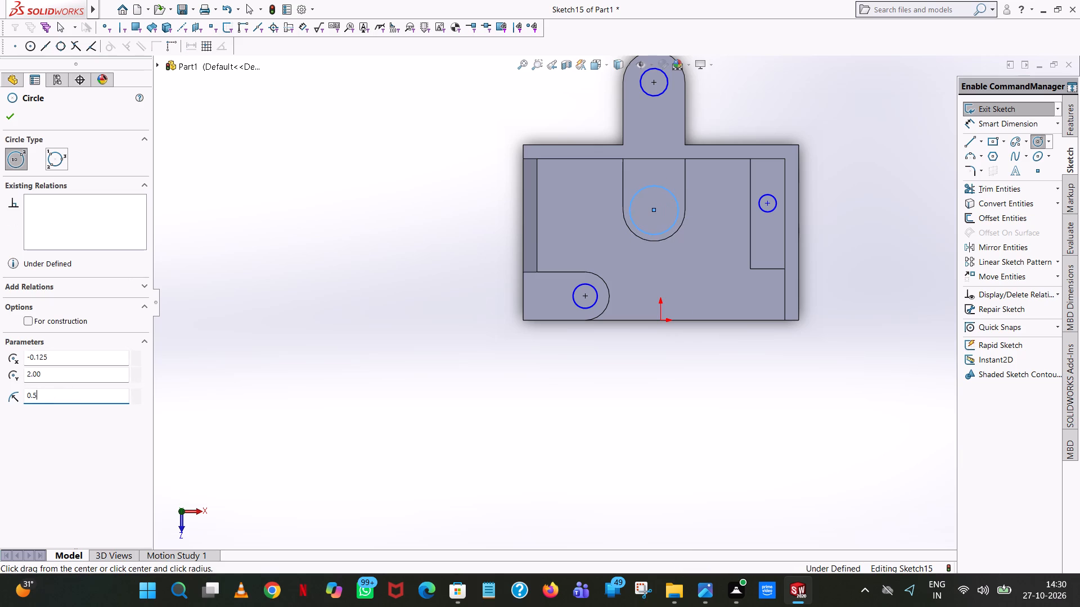
{"action": "type", "text": "00"}
{"action": "key", "text": "slash"}
{"action": "key", "text": "2"}
{"action": "key", "text": "Return"}
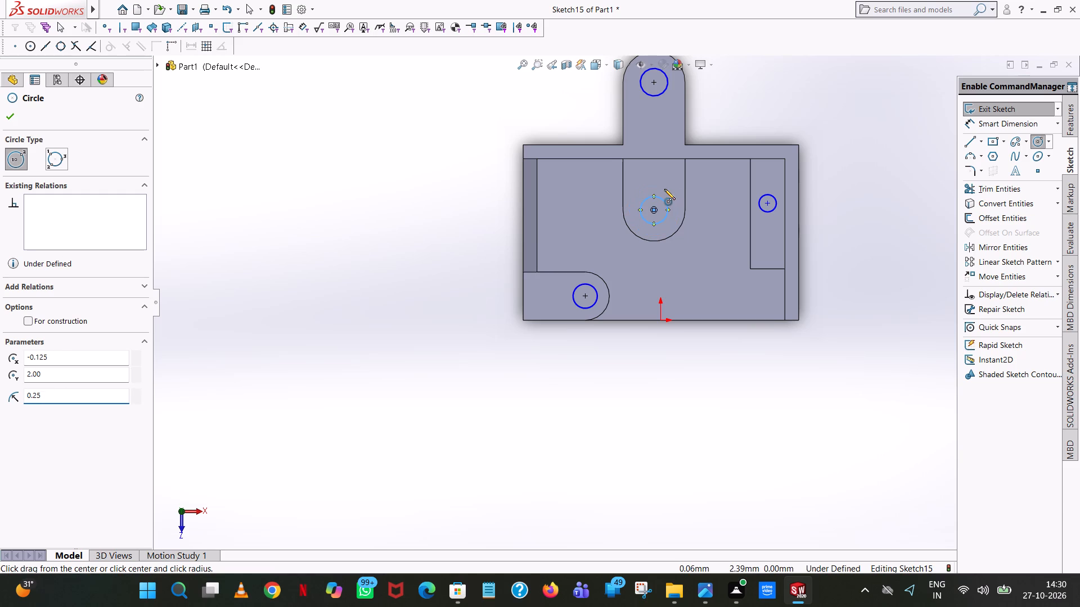
{"action": "left_click", "coordinate": [7, 118]}
{"action": "left_click", "coordinate": [258, 168]}
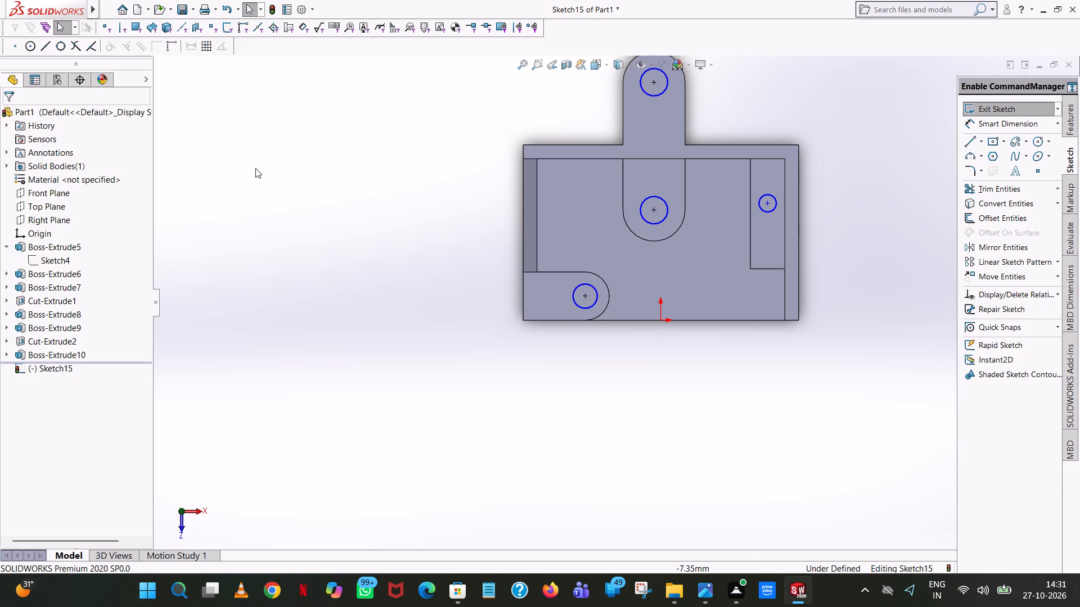
Dimension the diameters of the circle on the projecting rear tab and the small circle on the rectangular block.
{"action": "scroll", "coordinate": [832, 139], "scroll_direction": "up", "scroll_amount": 3}
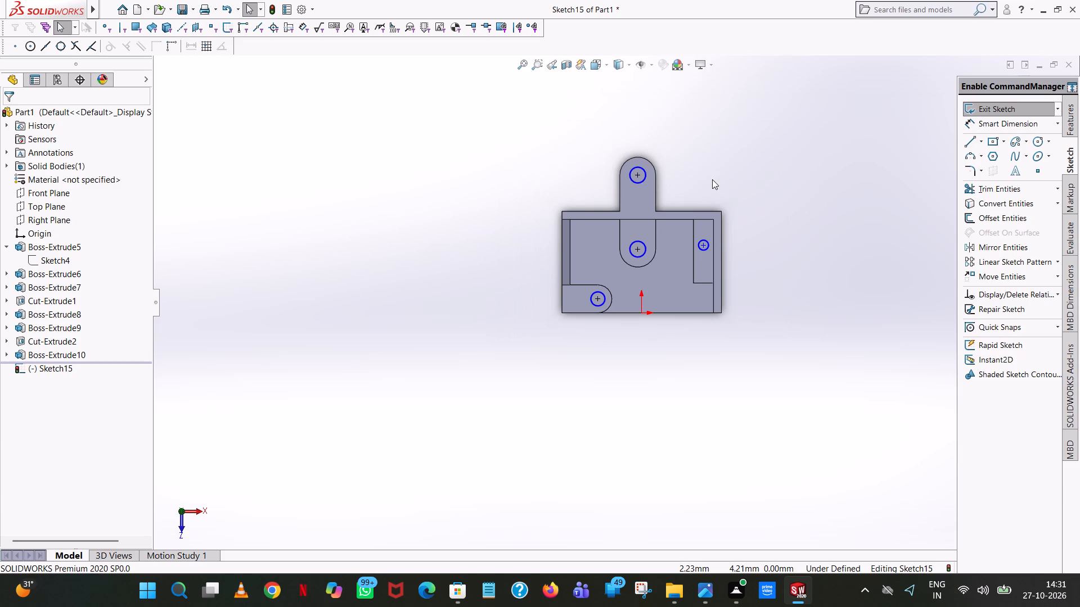
{"action": "left_click", "coordinate": [1033, 128]}
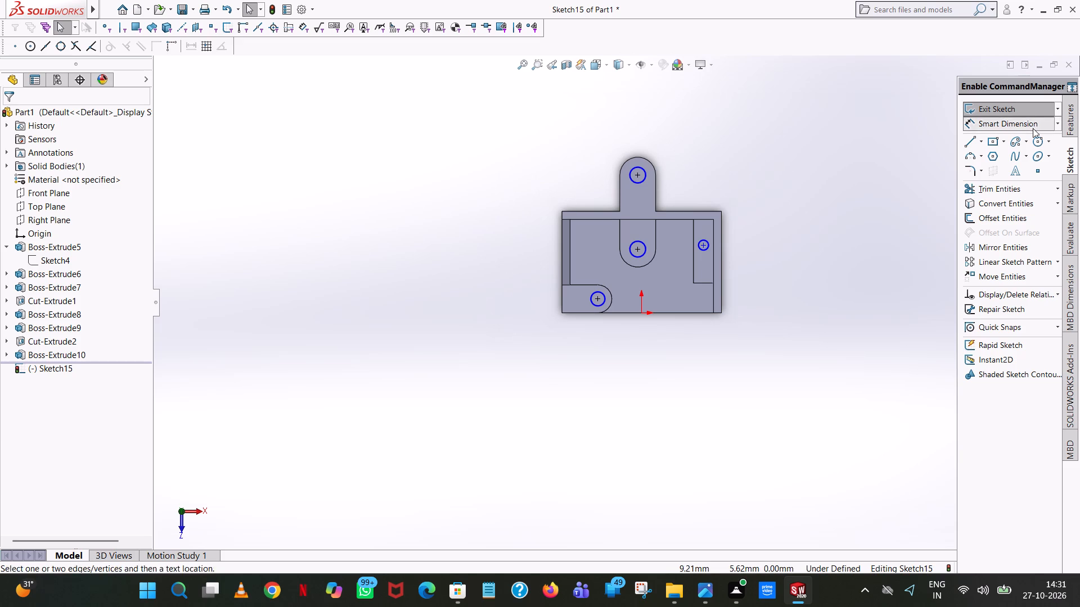
{"action": "left_click", "coordinate": [647, 173]}
{"action": "left_click", "coordinate": [699, 117]}
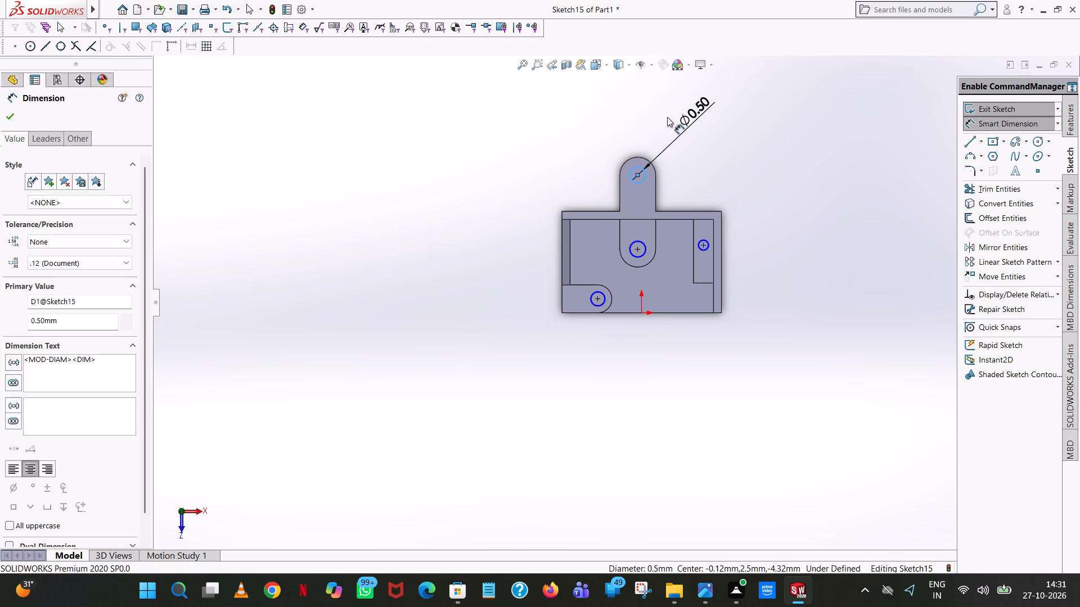
{"action": "left_click", "coordinate": [654, 97]}
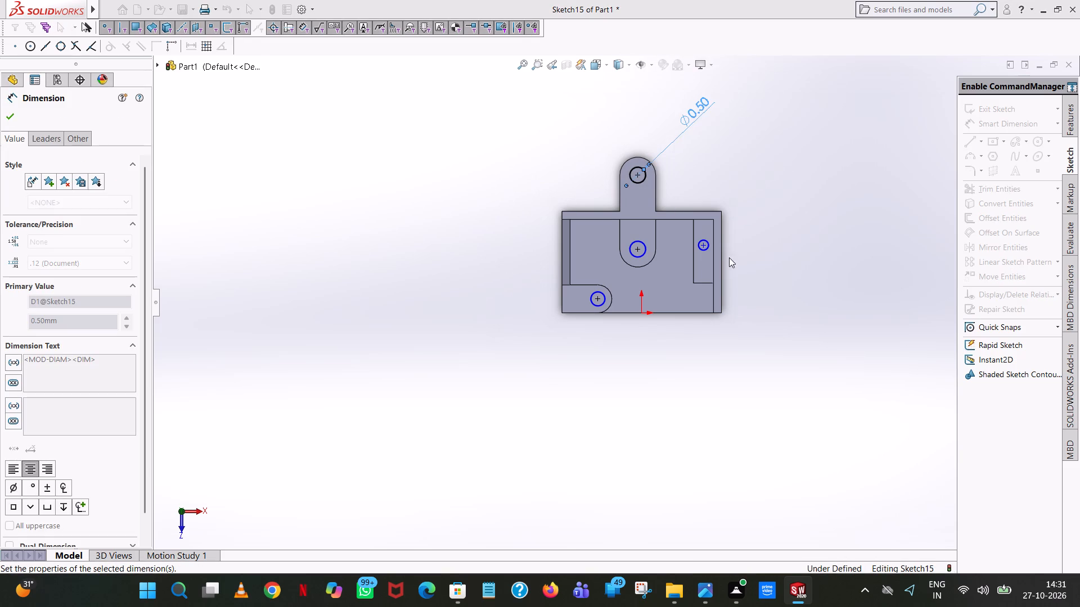
{"action": "left_click", "coordinate": [710, 244]}
{"action": "left_click", "coordinate": [760, 209]}
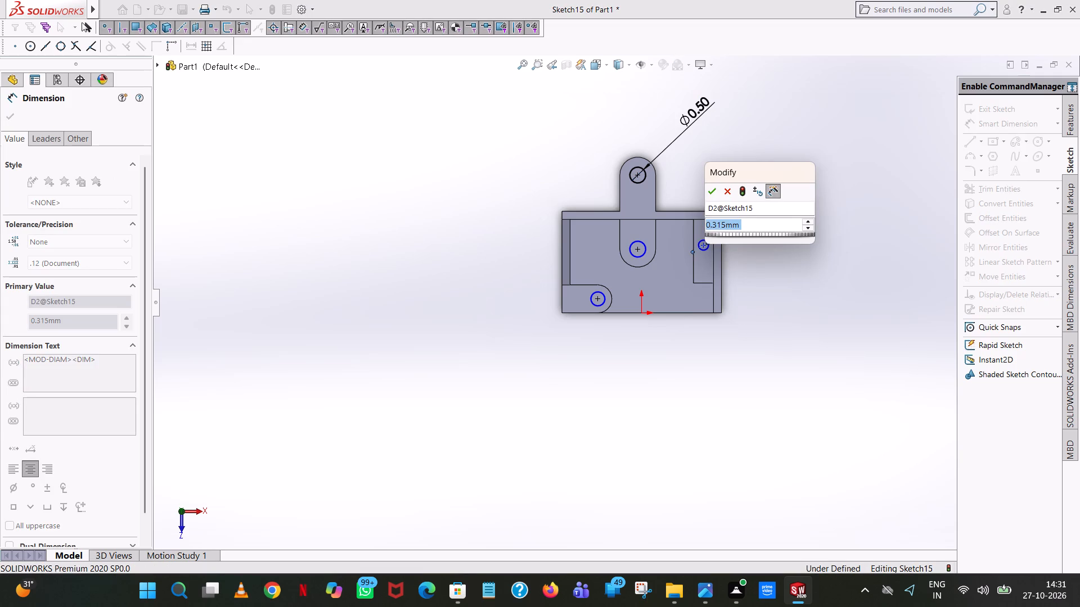
{"action": "left_click", "coordinate": [711, 193]}
{"action": "left_click", "coordinate": [830, 116]}
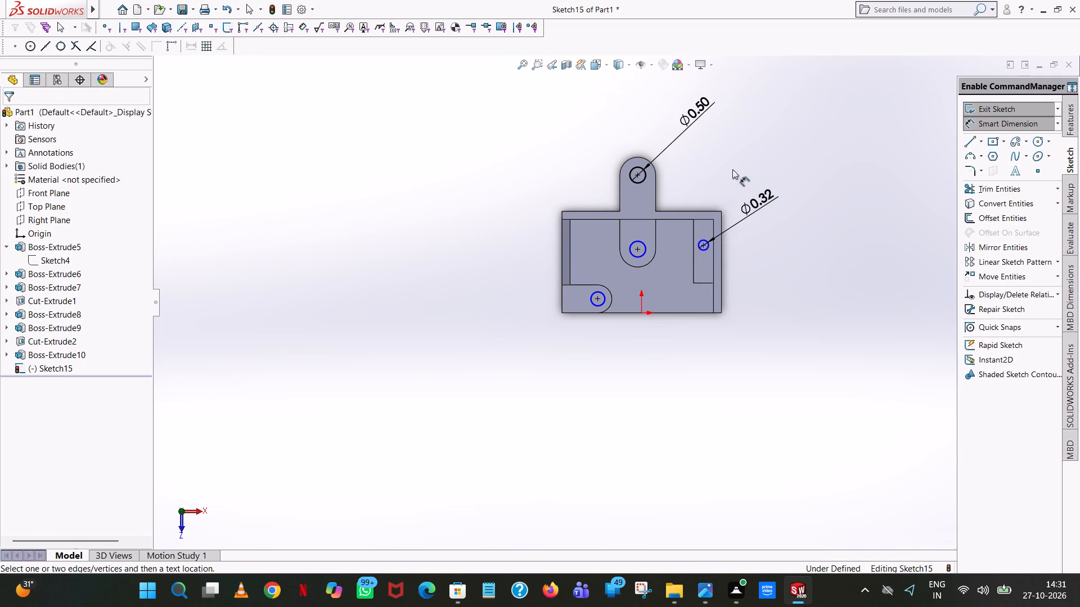
Dimension the diameters of the circle on the central boss and the circle on the rounded front-corner pad.
{"action": "left_click", "coordinate": [649, 247]}
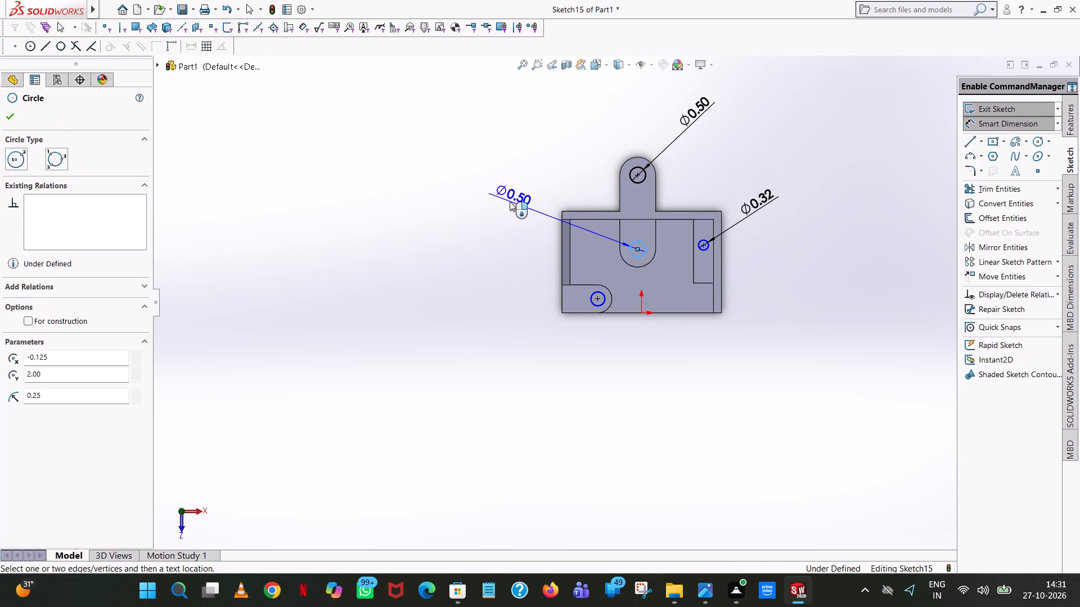
{"action": "left_click", "coordinate": [510, 201]}
{"action": "left_click", "coordinate": [466, 180]}
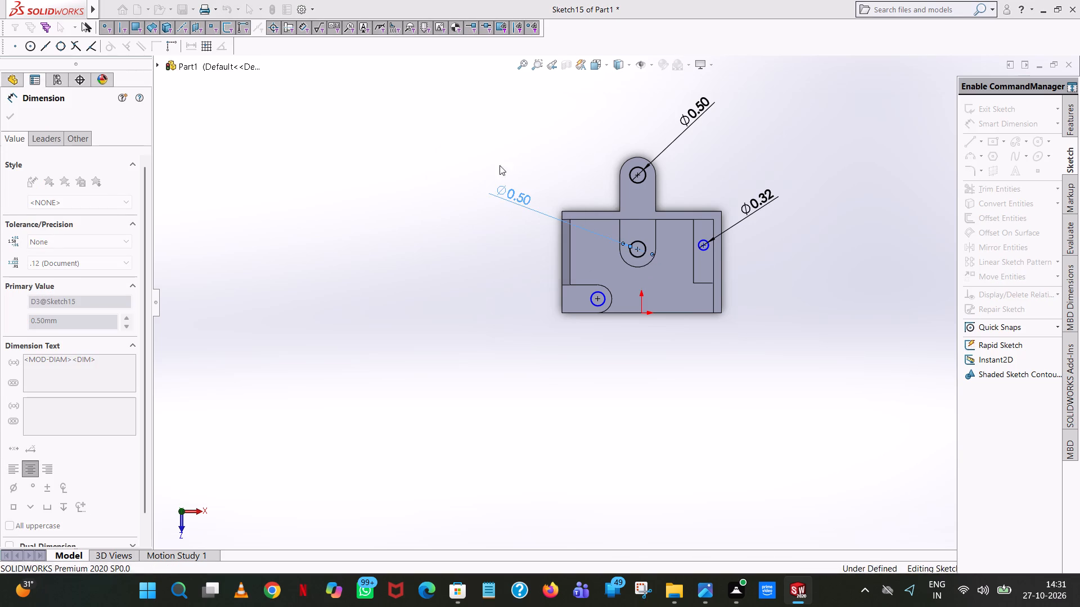
{"action": "left_click", "coordinate": [531, 147]}
{"action": "left_click", "coordinate": [592, 303]}
{"action": "left_click", "coordinate": [470, 363]}
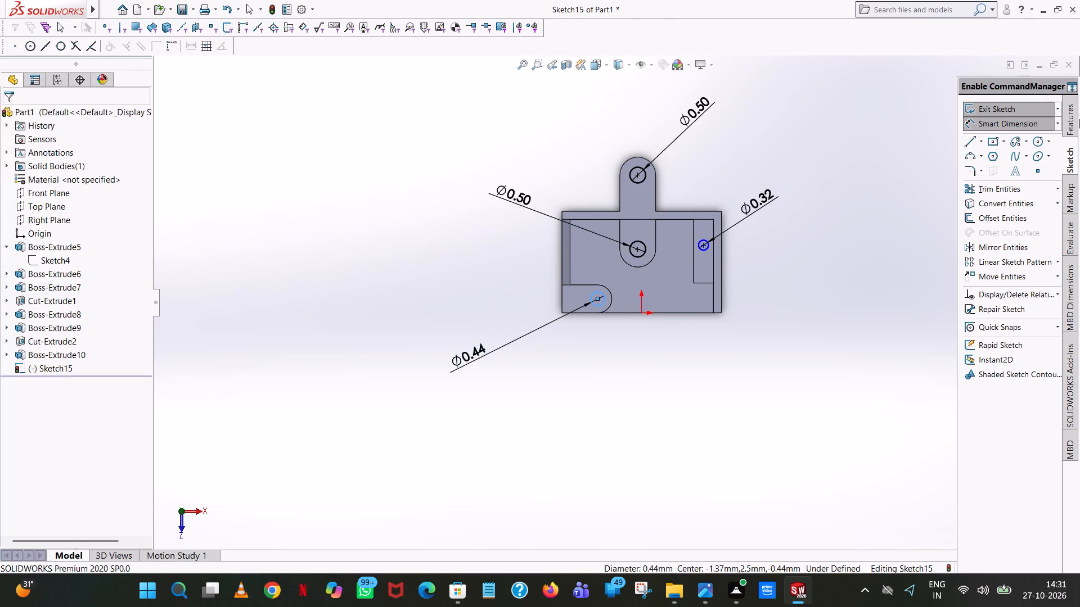
{"action": "left_click", "coordinate": [424, 348]}
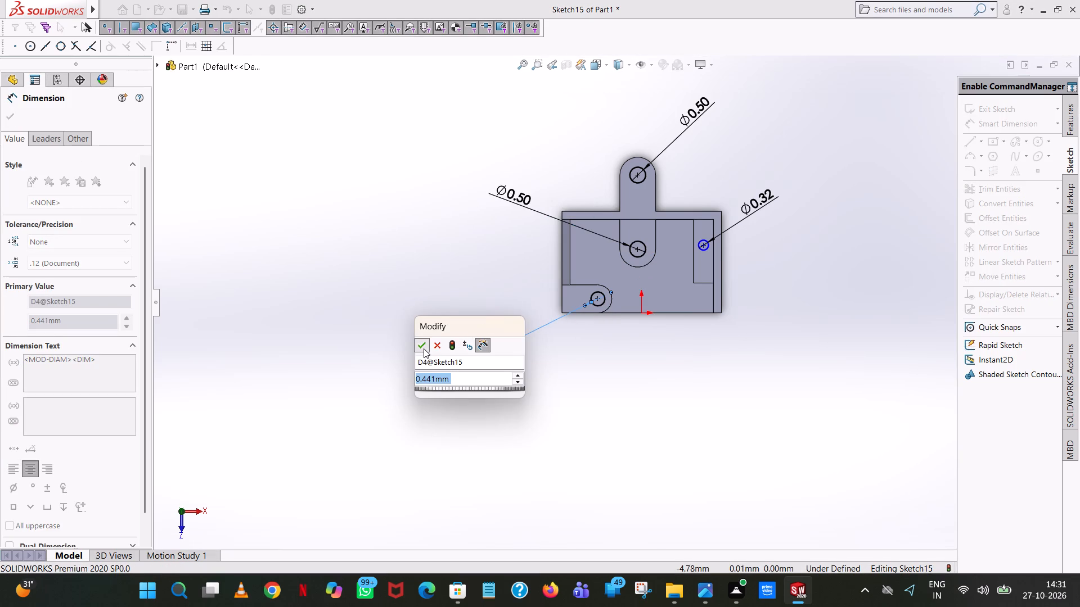
{"action": "left_click", "coordinate": [420, 202]}
{"action": "left_click", "coordinate": [728, 255]}
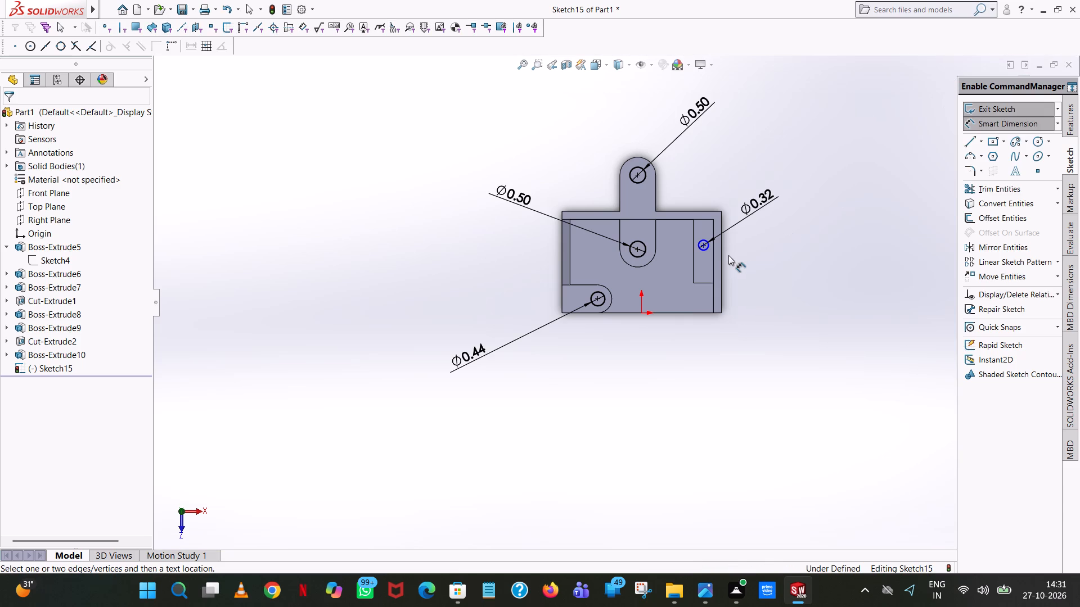
Dimension the horizontal and vertical distances from the origin to the centre of the small circle on the rectangular block.
{"action": "left_click", "coordinate": [703, 246]}
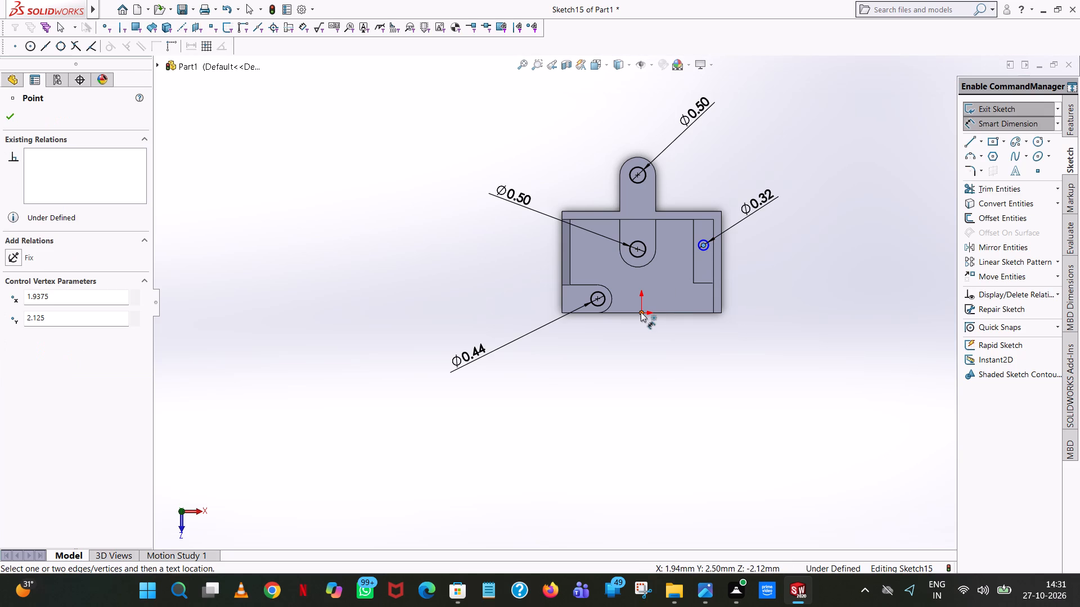
{"action": "left_click", "coordinate": [641, 312]}
{"action": "left_click", "coordinate": [661, 406]}
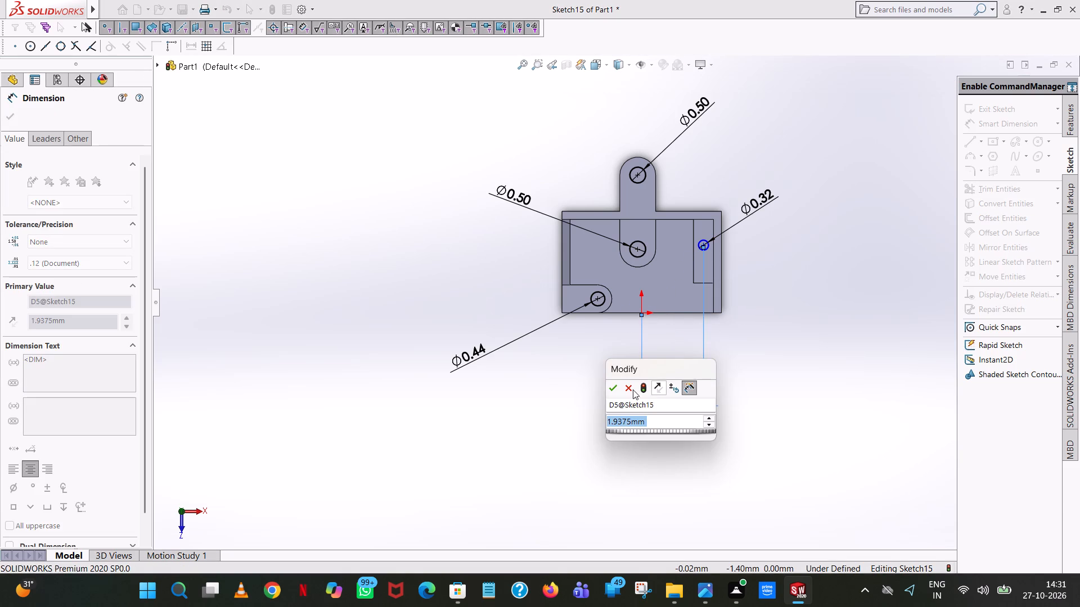
{"action": "left_click", "coordinate": [613, 393]}
{"action": "left_click", "coordinate": [886, 234]}
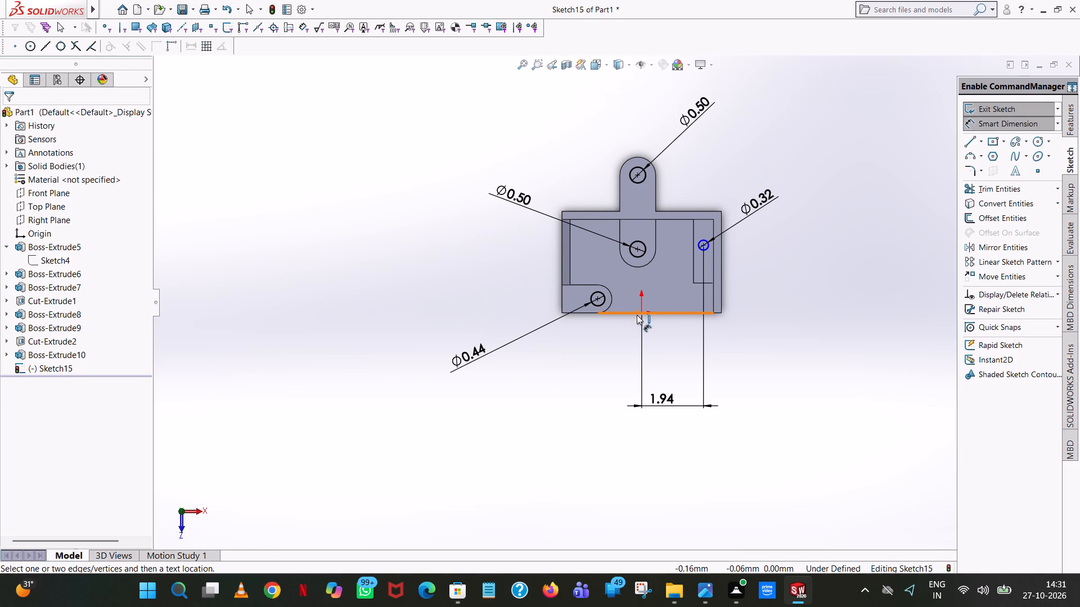
{"action": "left_click", "coordinate": [643, 314]}
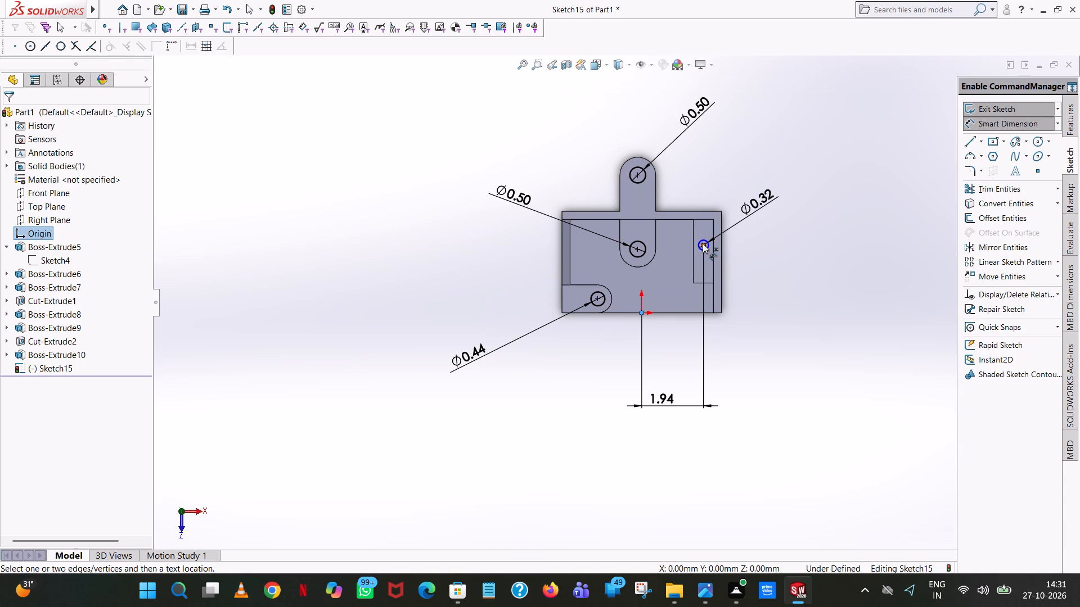
{"action": "left_click", "coordinate": [703, 243]}
{"action": "left_click", "coordinate": [847, 258]}
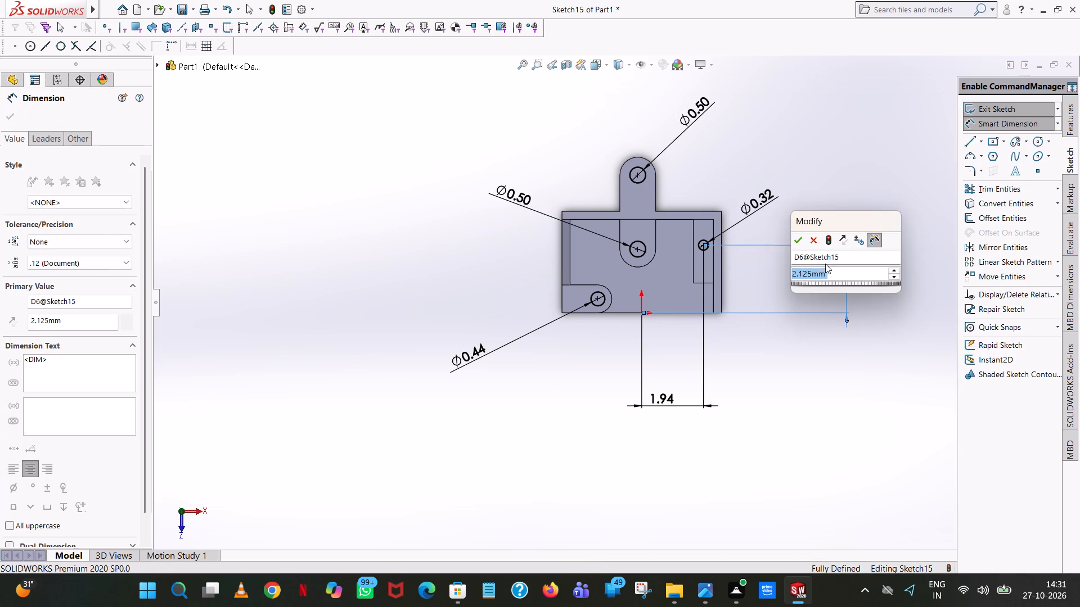
{"action": "left_click", "coordinate": [797, 245]}
{"action": "left_click", "coordinate": [867, 180]}
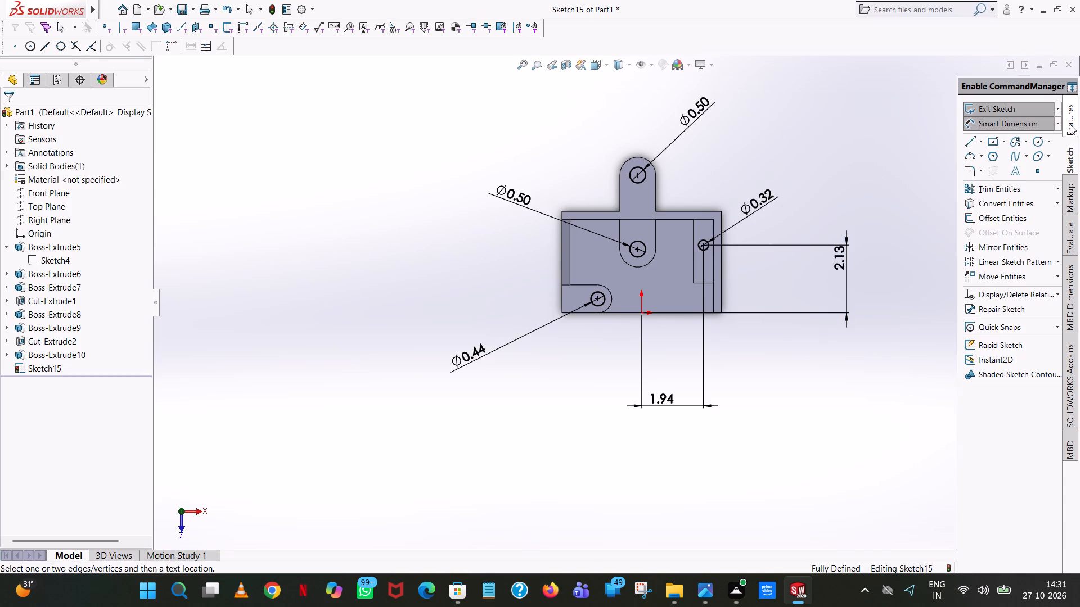
Make a 3.50 mm blind extruded cut from the four circles, down through the tab, bosses, block and base.
{"action": "left_click", "coordinate": [1070, 124]}
{"action": "left_click", "coordinate": [1024, 191]}
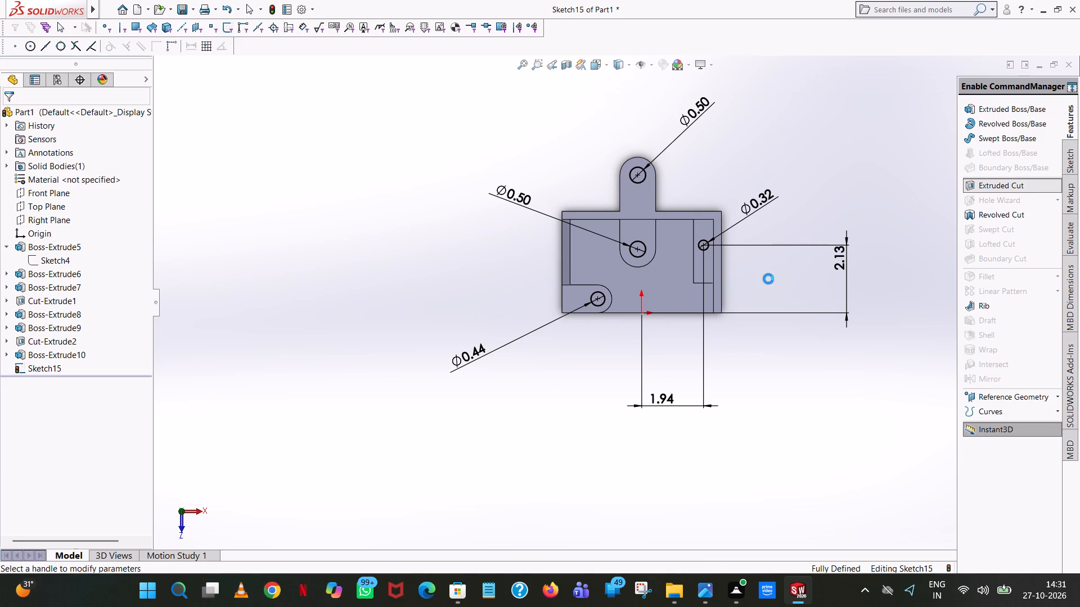
{"action": "middle_click_drag", "start_coordinate": [769, 283], "coordinate": [795, 108]}
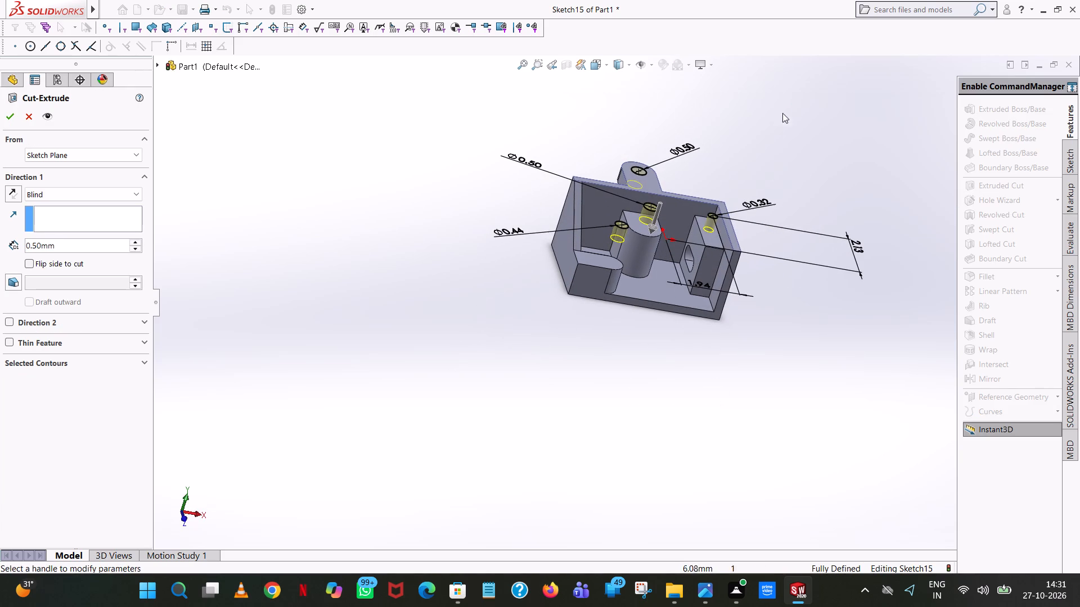
{"action": "middle_click_drag", "start_coordinate": [755, 319], "coordinate": [814, 277]}
{"action": "scroll", "coordinate": [759, 301], "scroll_direction": "up", "scroll_amount": 2}
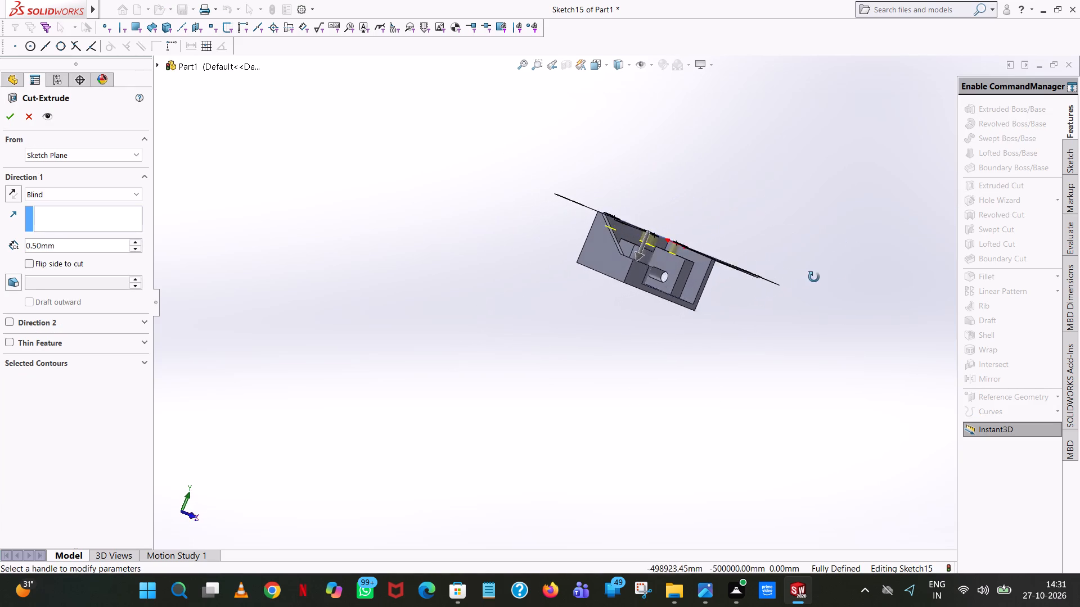
{"action": "middle_click_drag", "start_coordinate": [814, 277], "coordinate": [813, 290]}
{"action": "scroll", "coordinate": [808, 278], "scroll_direction": "down", "scroll_amount": 3}
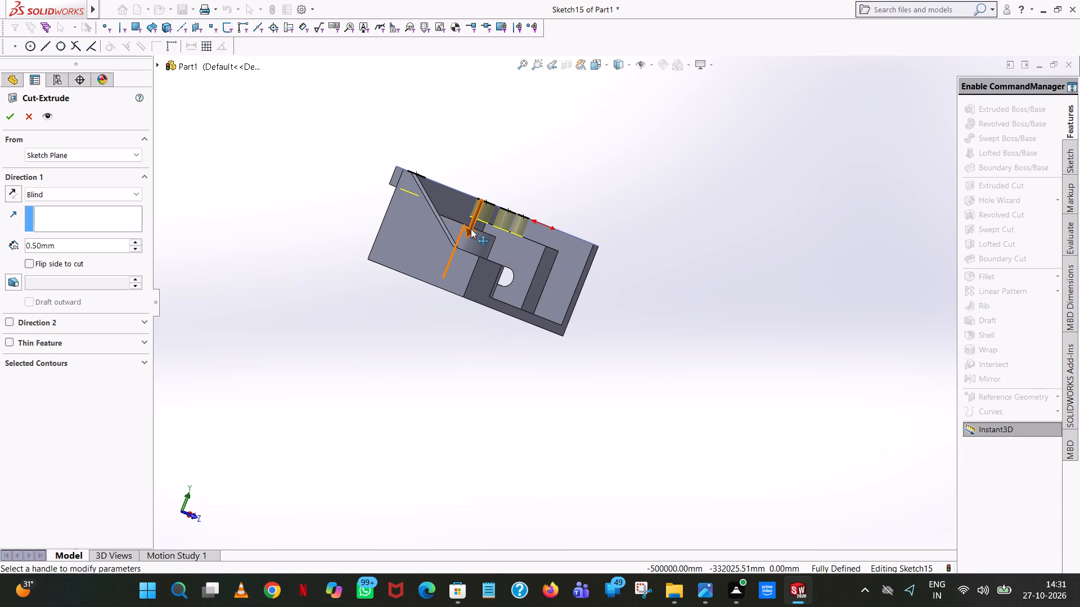
{"action": "left_click_drag", "start_coordinate": [470, 232], "coordinate": [396, 353]}
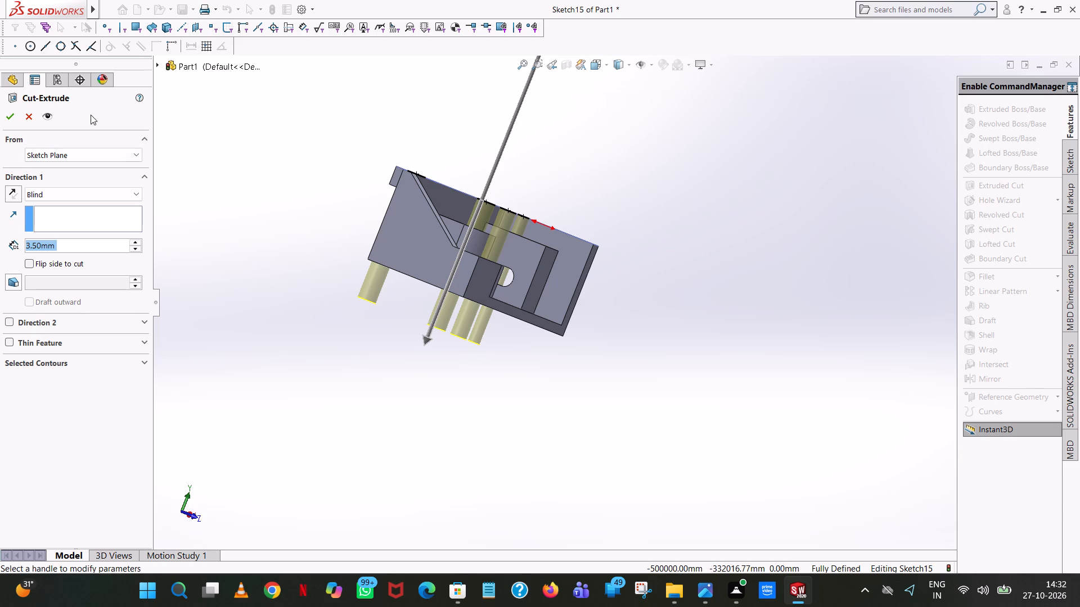
{"action": "left_click", "coordinate": [3, 113]}
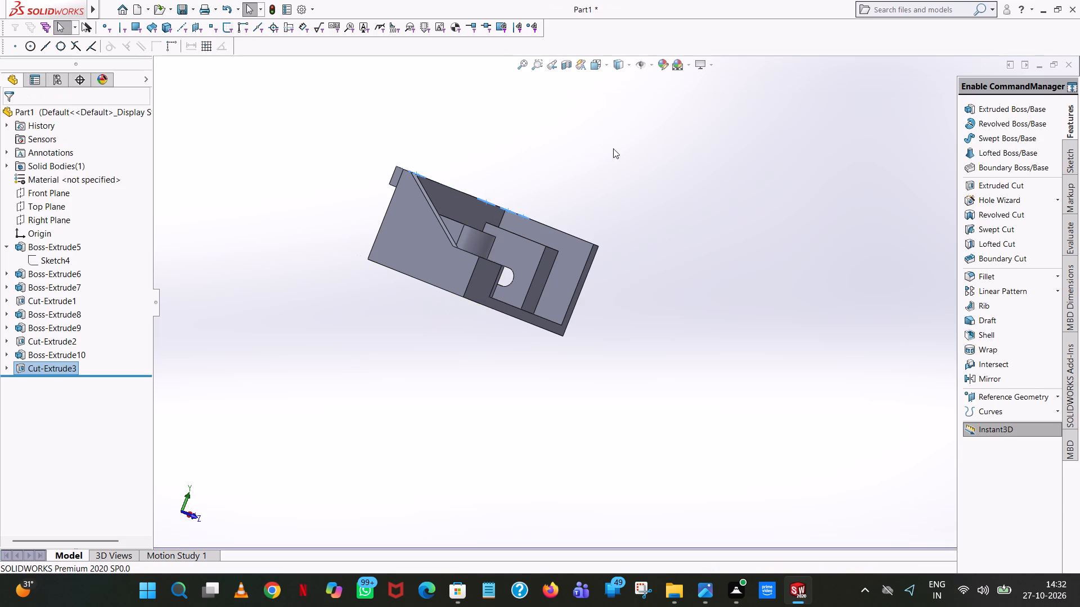
{"action": "left_click", "coordinate": [620, 152]}
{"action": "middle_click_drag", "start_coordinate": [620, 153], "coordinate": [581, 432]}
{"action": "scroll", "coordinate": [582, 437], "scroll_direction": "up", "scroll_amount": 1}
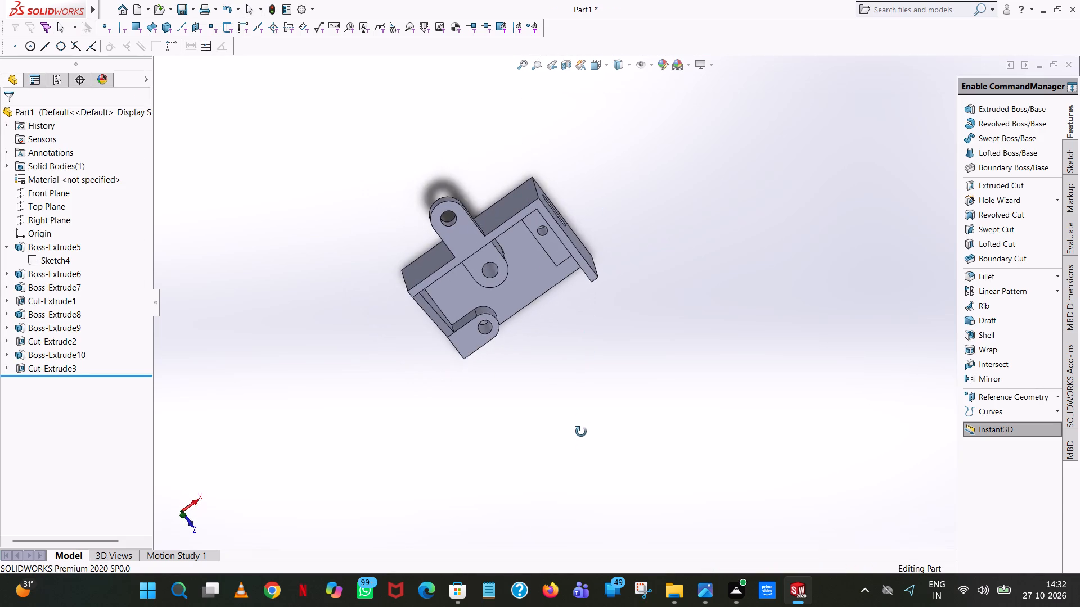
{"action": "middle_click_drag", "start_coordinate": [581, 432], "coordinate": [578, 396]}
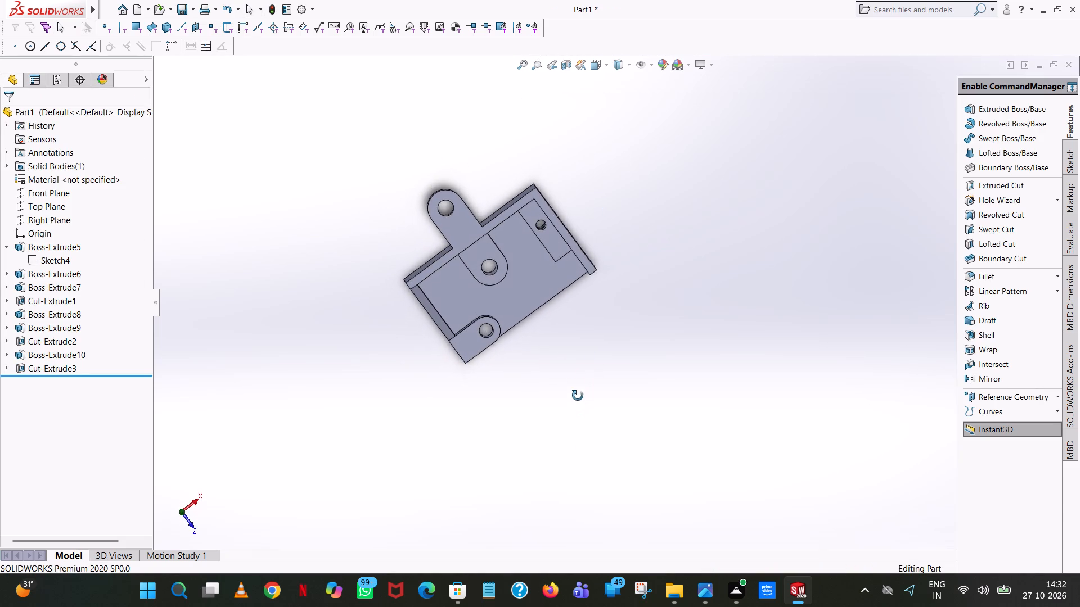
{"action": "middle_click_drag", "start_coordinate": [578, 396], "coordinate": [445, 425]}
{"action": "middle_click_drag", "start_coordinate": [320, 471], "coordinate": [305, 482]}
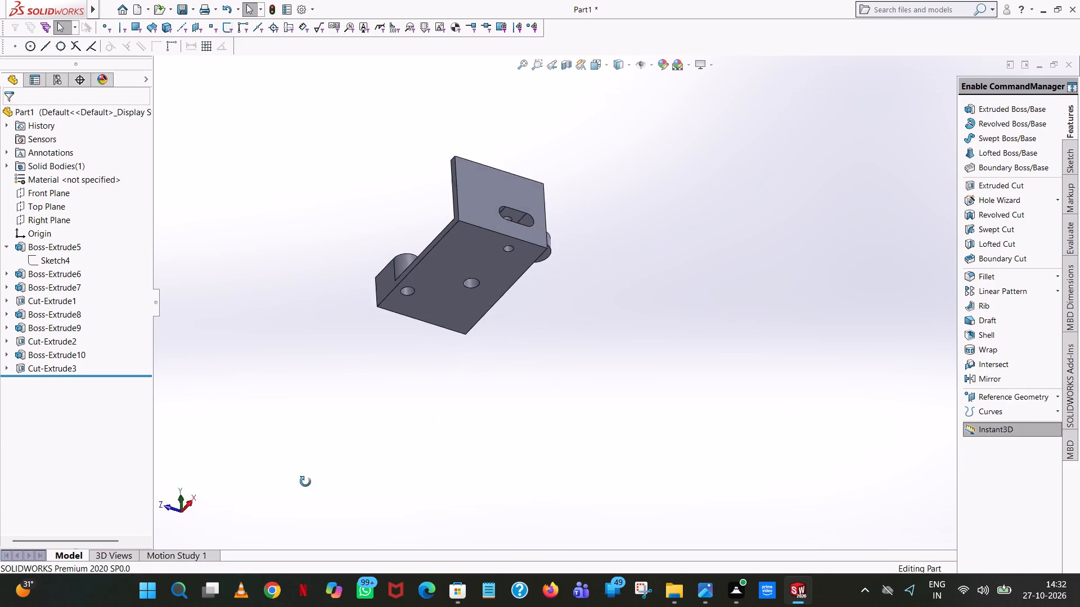
Examine the bracket from below, the side and above, including the holes cut through the tab, bosses, block and base.
{"action": "middle_click_drag", "start_coordinate": [305, 482], "coordinate": [895, 365]}
{"action": "scroll", "coordinate": [800, 182], "scroll_direction": "down", "scroll_amount": 1}
{"action": "scroll", "coordinate": [895, 365], "scroll_direction": "up", "scroll_amount": 1}
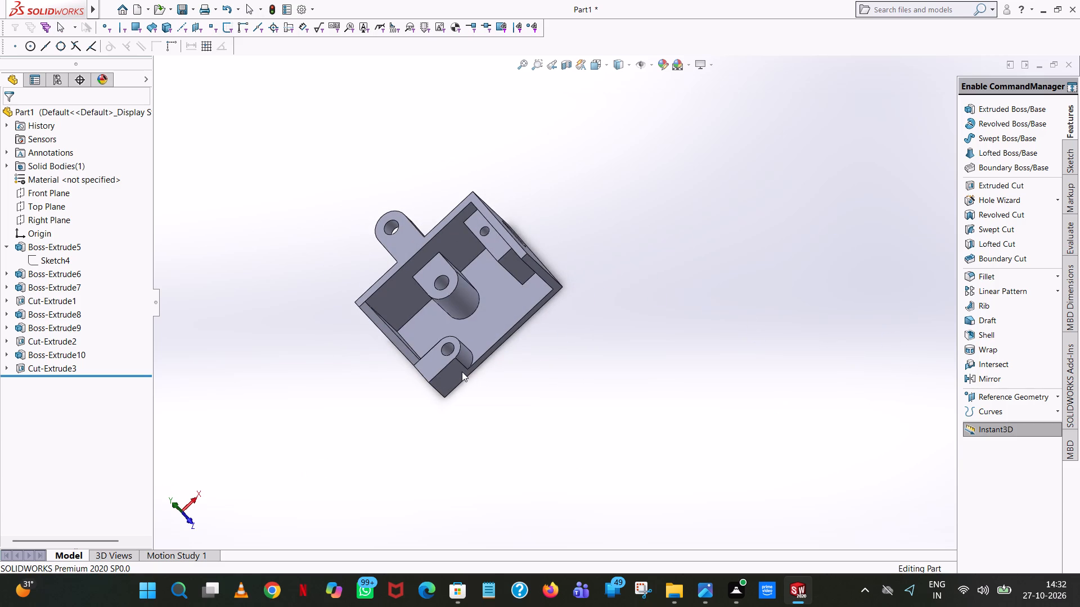
{"action": "middle_click_drag", "start_coordinate": [462, 372], "coordinate": [631, 226]}
{"action": "scroll", "coordinate": [541, 311], "scroll_direction": "up", "scroll_amount": 1}
{"action": "middle_click_drag", "start_coordinate": [644, 224], "coordinate": [577, 342]}
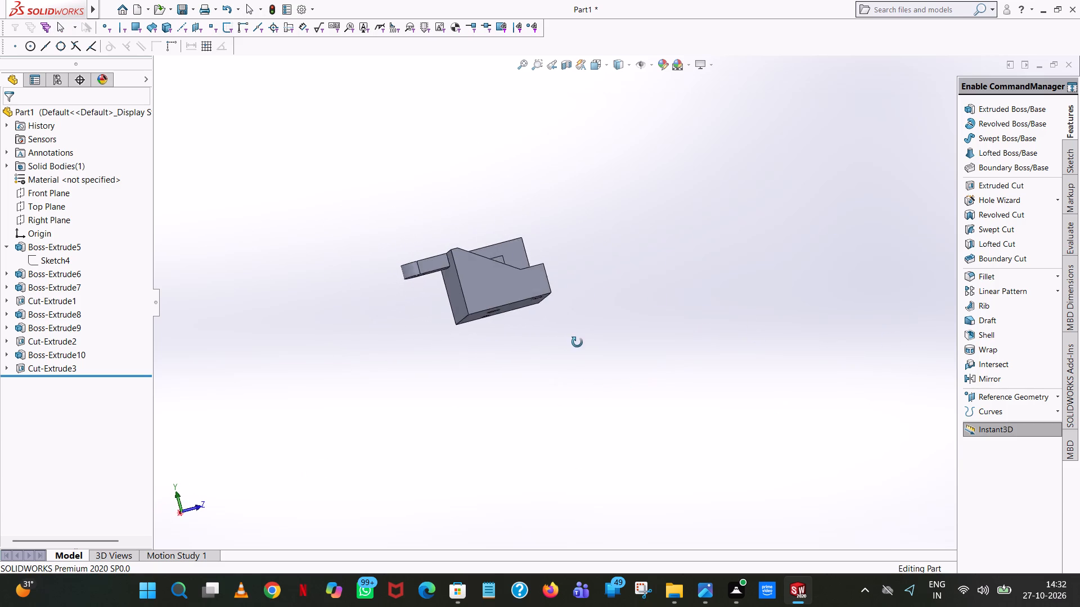
{"action": "middle_click_drag", "start_coordinate": [577, 342], "coordinate": [554, 364]}
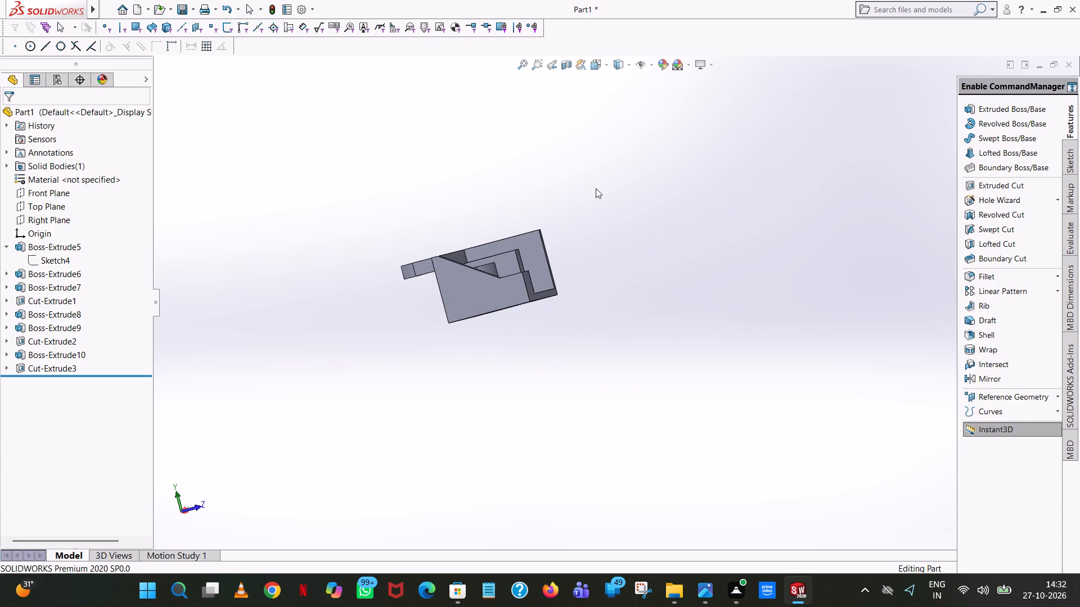
{"action": "middle_click_drag", "start_coordinate": [576, 195], "coordinate": [599, 314]}
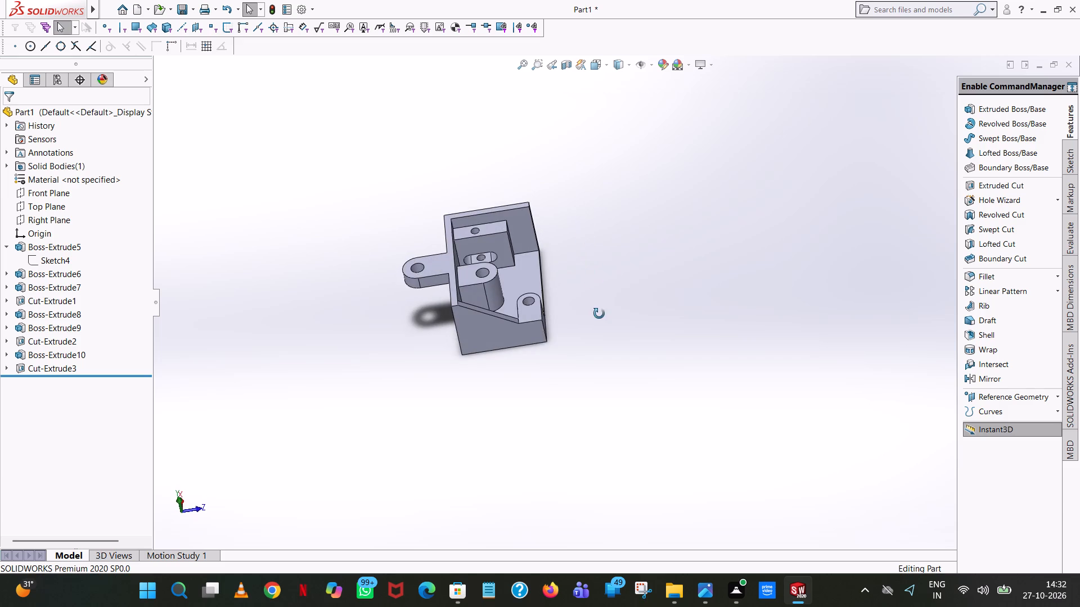
{"action": "middle_click_drag", "start_coordinate": [599, 314], "coordinate": [599, 315]}
{"action": "scroll", "coordinate": [462, 253], "scroll_direction": "down", "scroll_amount": 7}
{"action": "scroll", "coordinate": [941, 223], "scroll_direction": "up", "scroll_amount": 1}
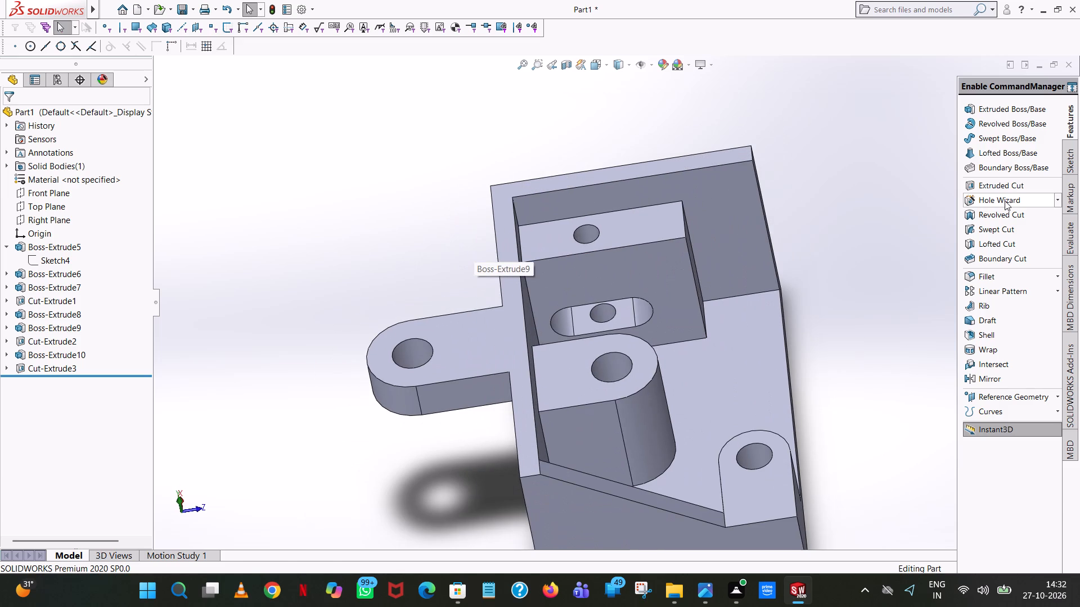
Add a 0.25 mm symmetric fillet to the free outer vertical corner edge of the rectangular block.
{"action": "left_click", "coordinate": [1011, 273]}
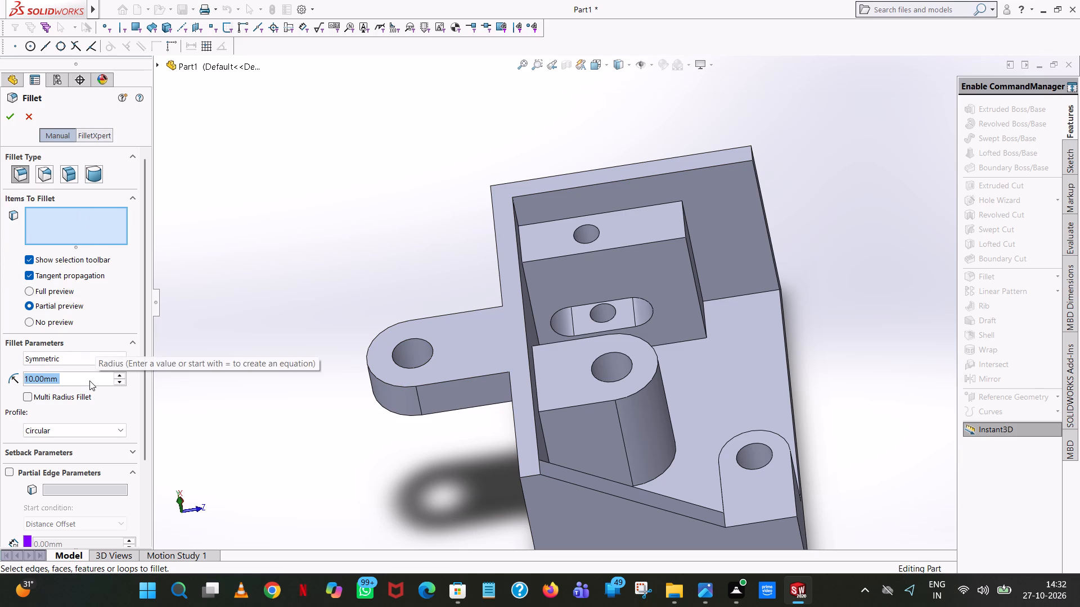
{"action": "key", "text": "0"}
{"action": "key", "text": "period"}
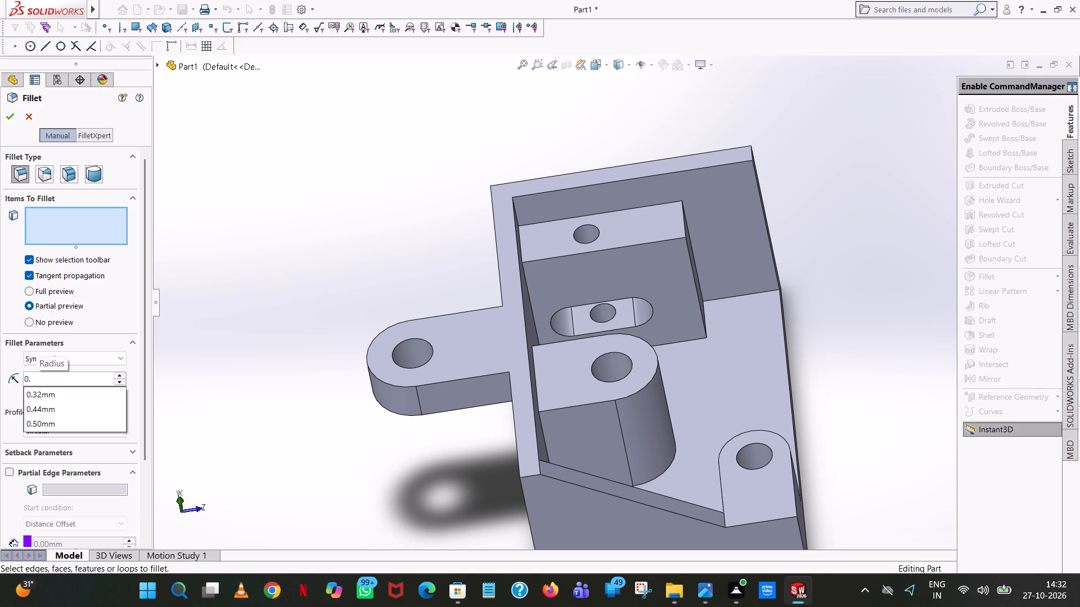
{"action": "type", "text": "25"}
{"action": "key", "text": "0"}
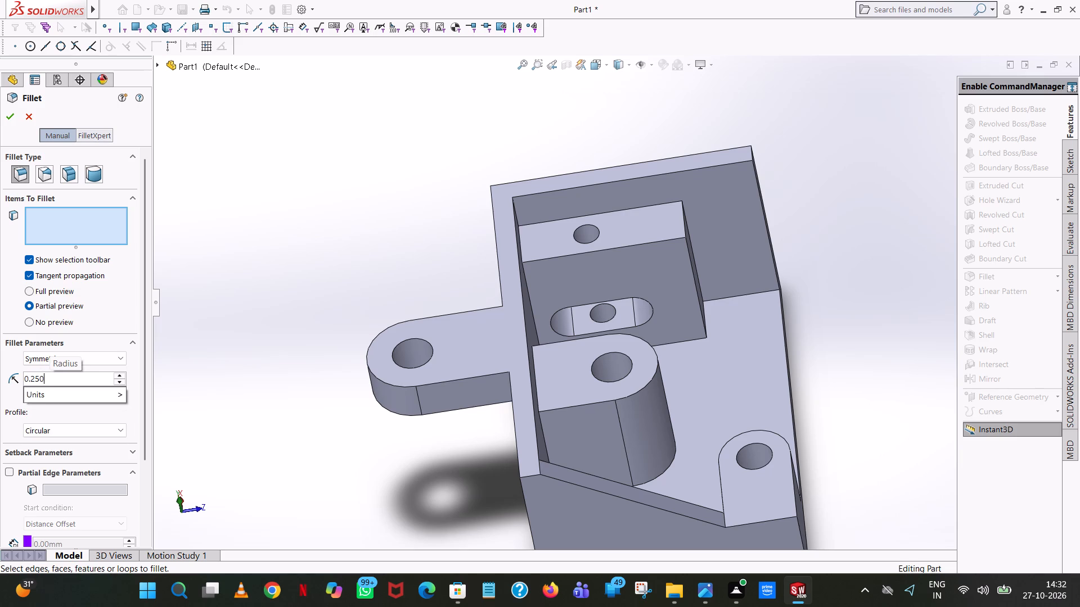
{"action": "key", "text": "Return"}
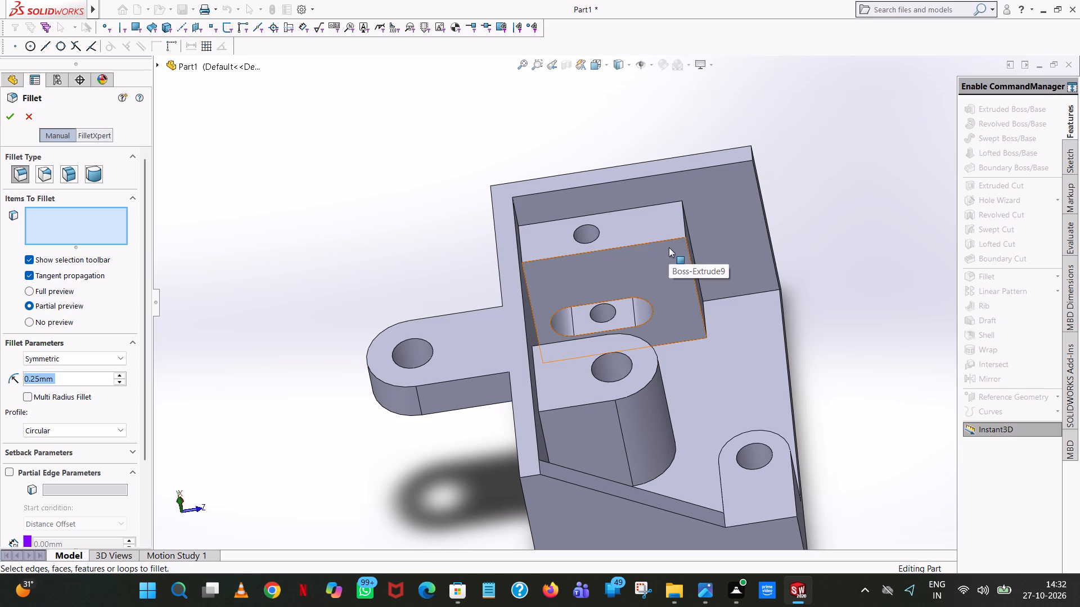
{"action": "scroll", "coordinate": [725, 284], "scroll_direction": "down", "scroll_amount": 3}
{"action": "scroll", "coordinate": [725, 284], "scroll_direction": "up", "scroll_amount": 1}
{"action": "middle_click_drag", "start_coordinate": [725, 284], "coordinate": [706, 315]}
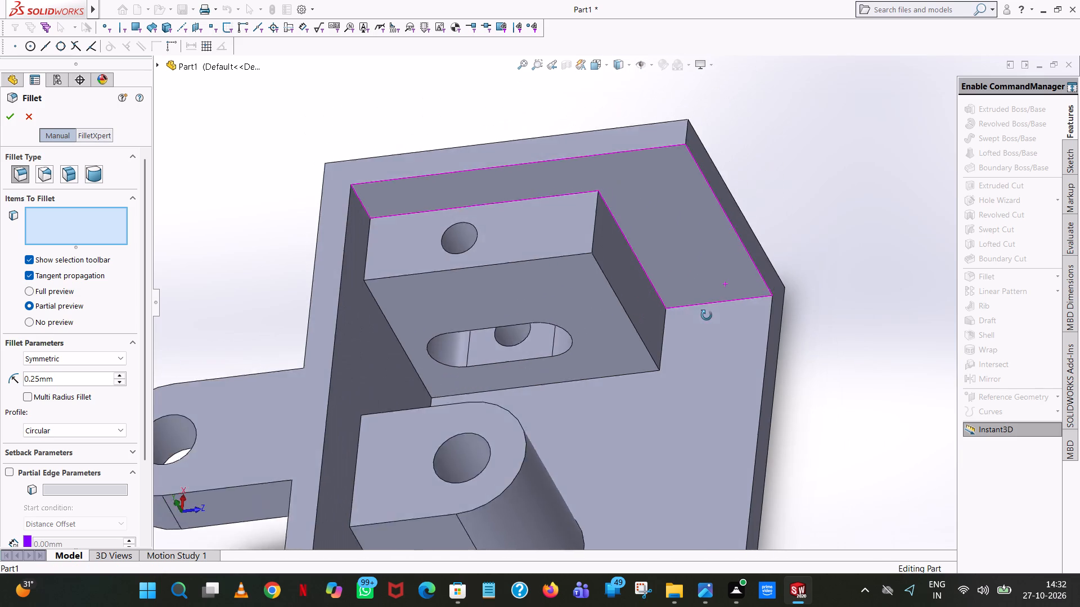
{"action": "middle_click_drag", "start_coordinate": [706, 315], "coordinate": [705, 347]}
{"action": "scroll", "coordinate": [705, 347], "scroll_direction": "up", "scroll_amount": 1}
{"action": "left_click", "coordinate": [619, 319]}
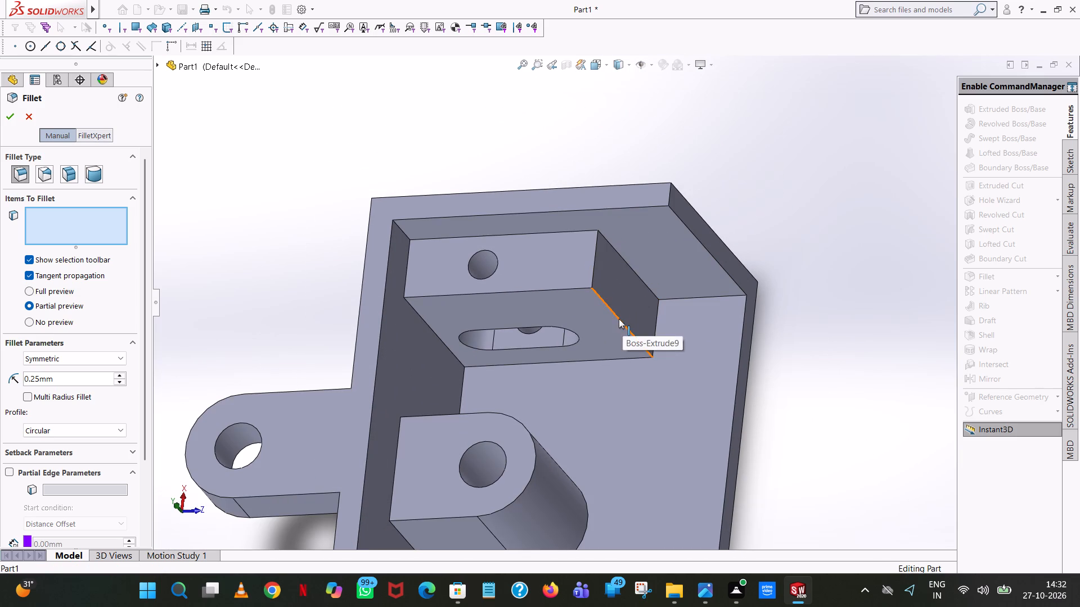
{"action": "left_click", "coordinate": [6, 117]}
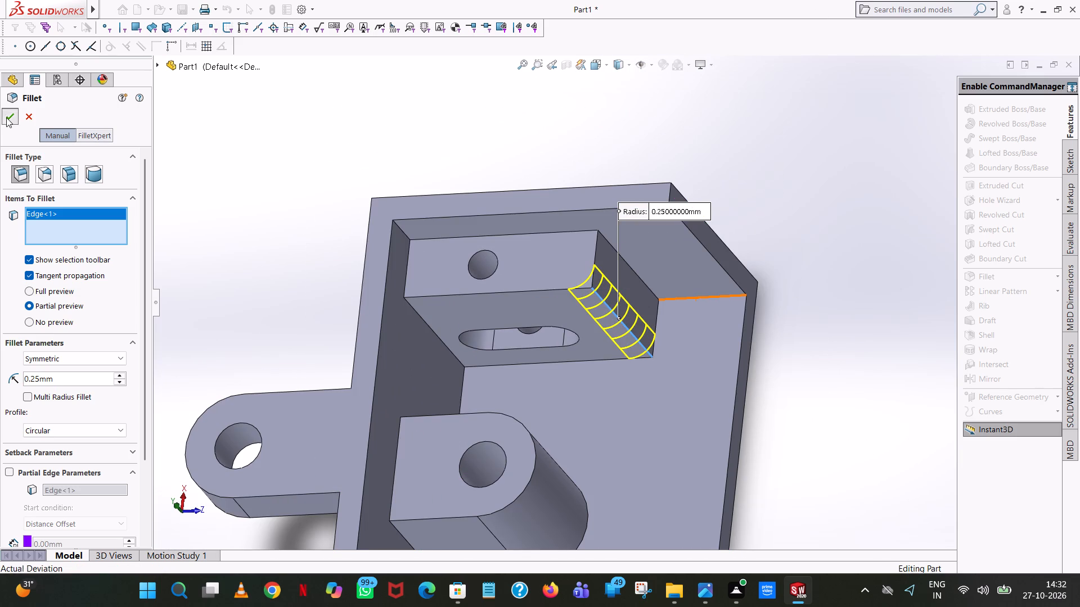
Add separate 0.25 mm fillets to the vertical inside corners where the rectangular block meets the slotted end wall and the rear wall.
{"action": "left_click", "coordinate": [973, 279]}
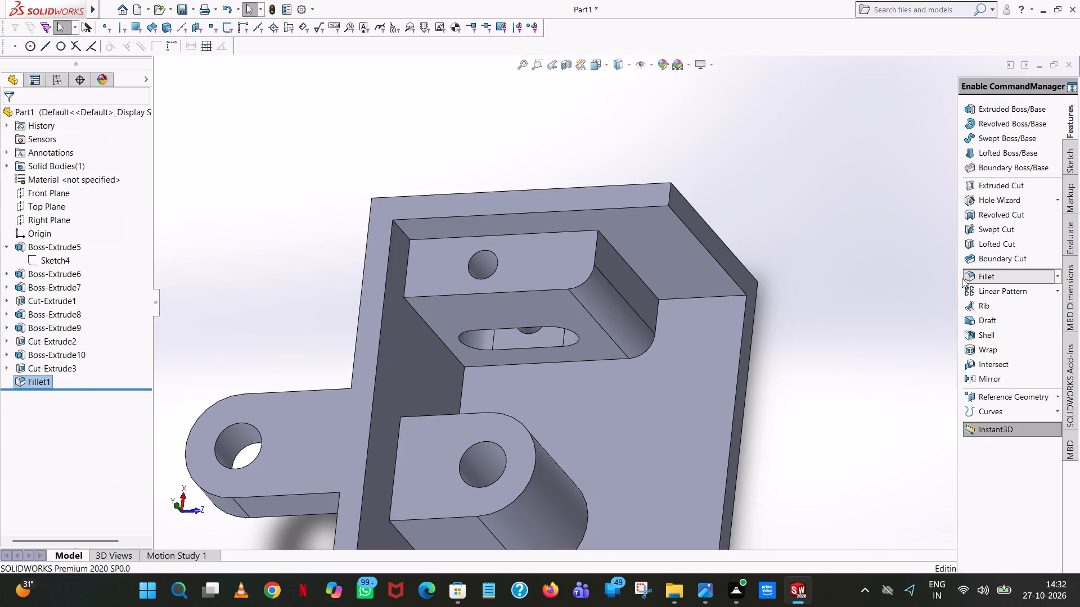
{"action": "left_click", "coordinate": [621, 256]}
{"action": "left_click", "coordinate": [13, 119]}
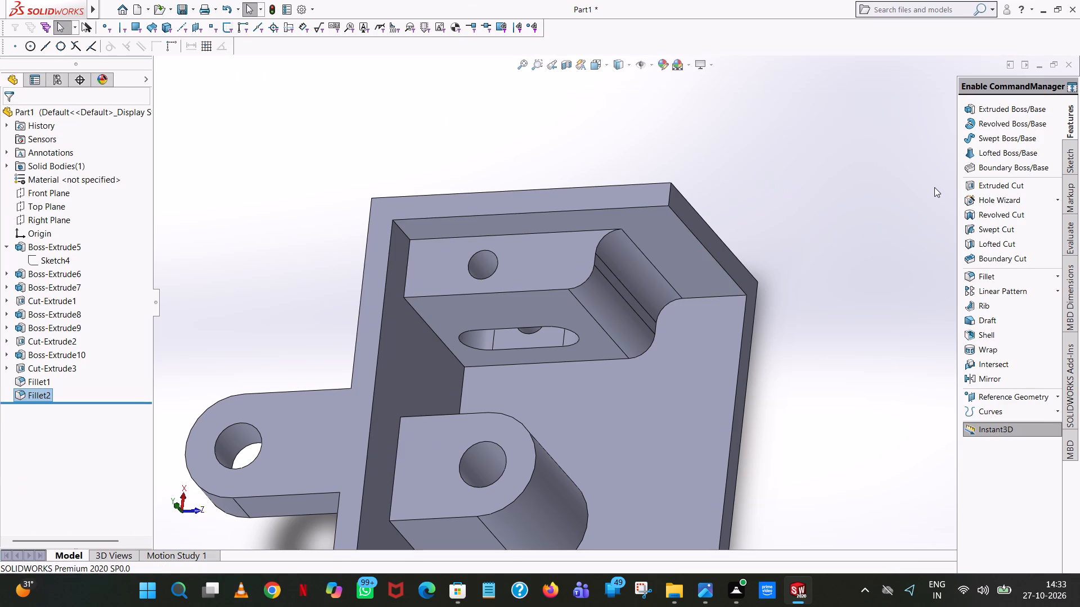
{"action": "left_click", "coordinate": [1001, 273]}
{"action": "left_click", "coordinate": [426, 323]}
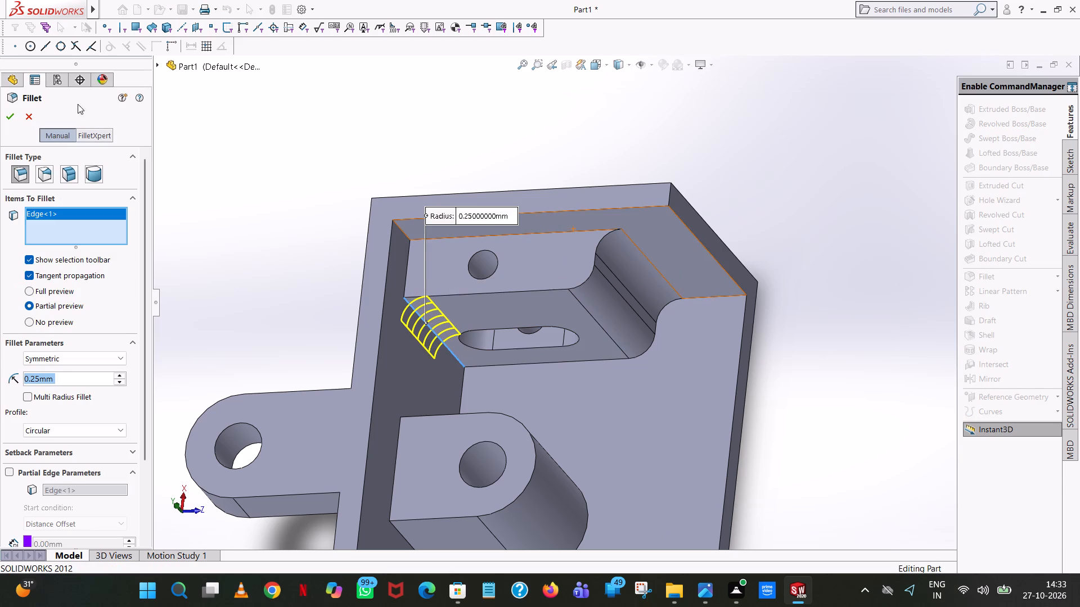
{"action": "left_click", "coordinate": [3, 110]}
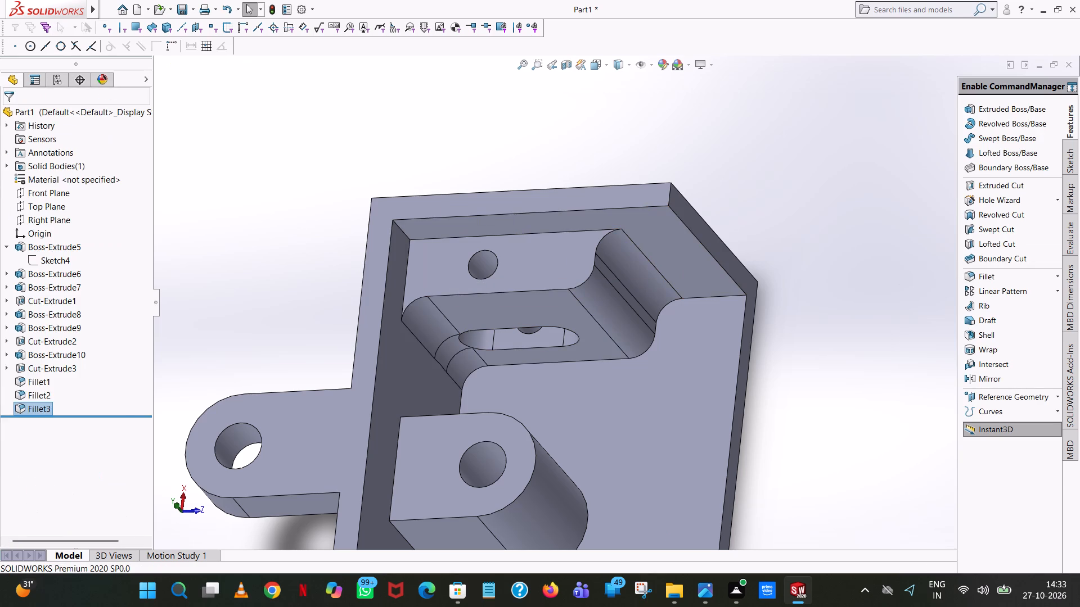
Add a 0.25 mm fillet where the central boss meets the rear wall, on the side facing the rectangular block.
{"action": "scroll", "coordinate": [346, 214], "scroll_direction": "up", "scroll_amount": 4}
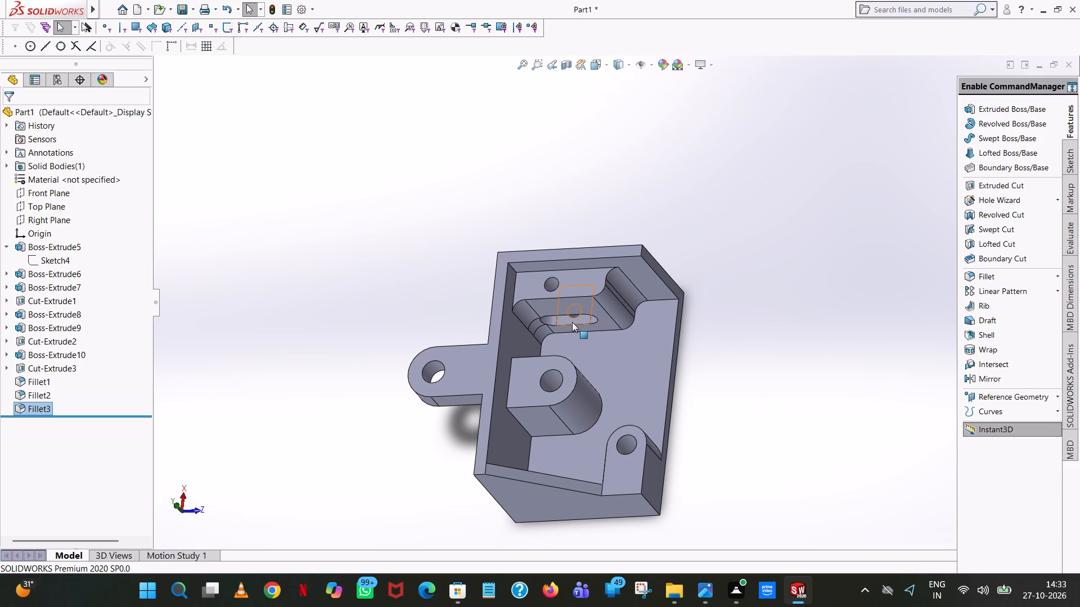
{"action": "middle_click_drag", "start_coordinate": [708, 249], "coordinate": [702, 335]}
{"action": "left_click", "coordinate": [1000, 282]}
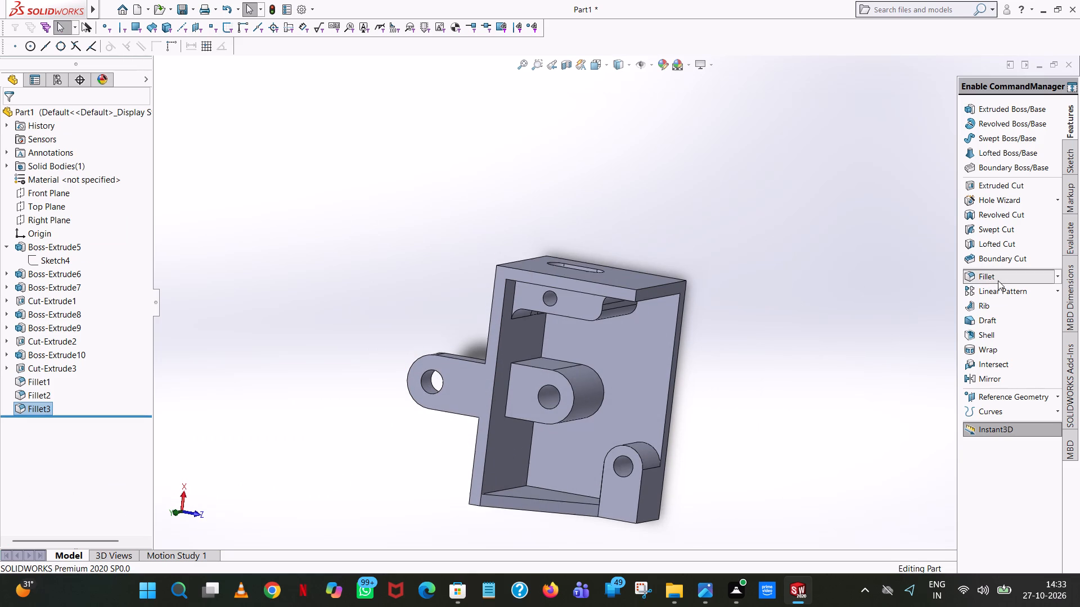
{"action": "scroll", "coordinate": [508, 353], "scroll_direction": "down", "scroll_amount": 6}
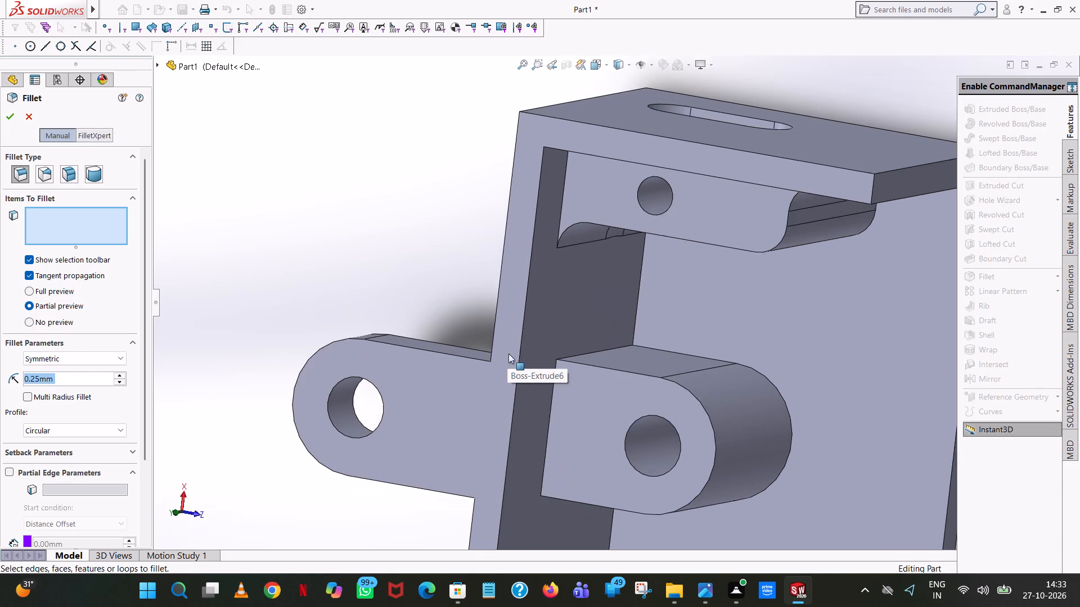
{"action": "left_click", "coordinate": [622, 348]}
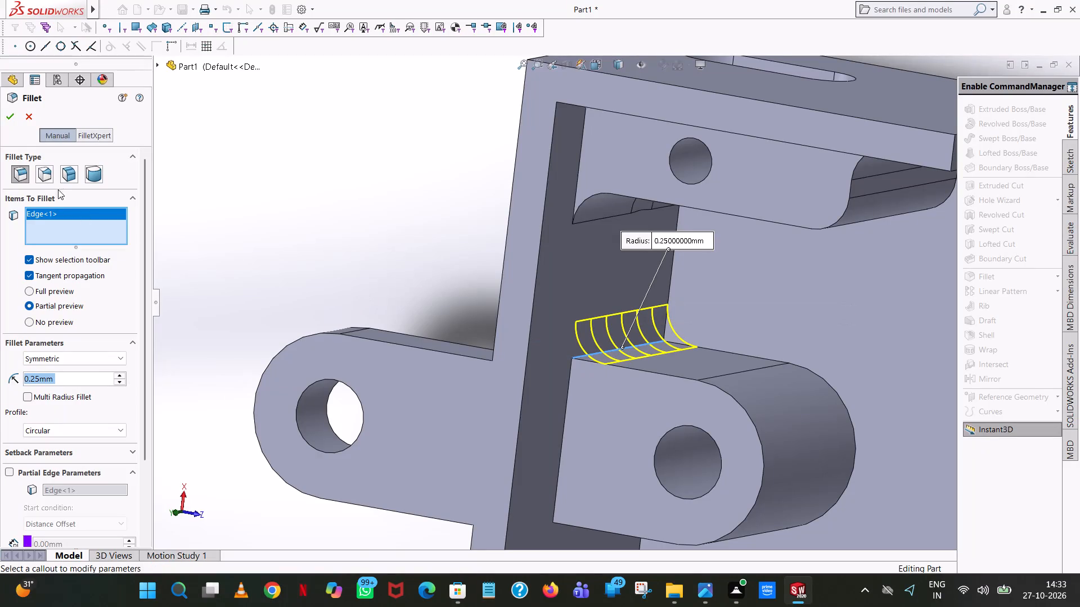
{"action": "left_click", "coordinate": [15, 119]}
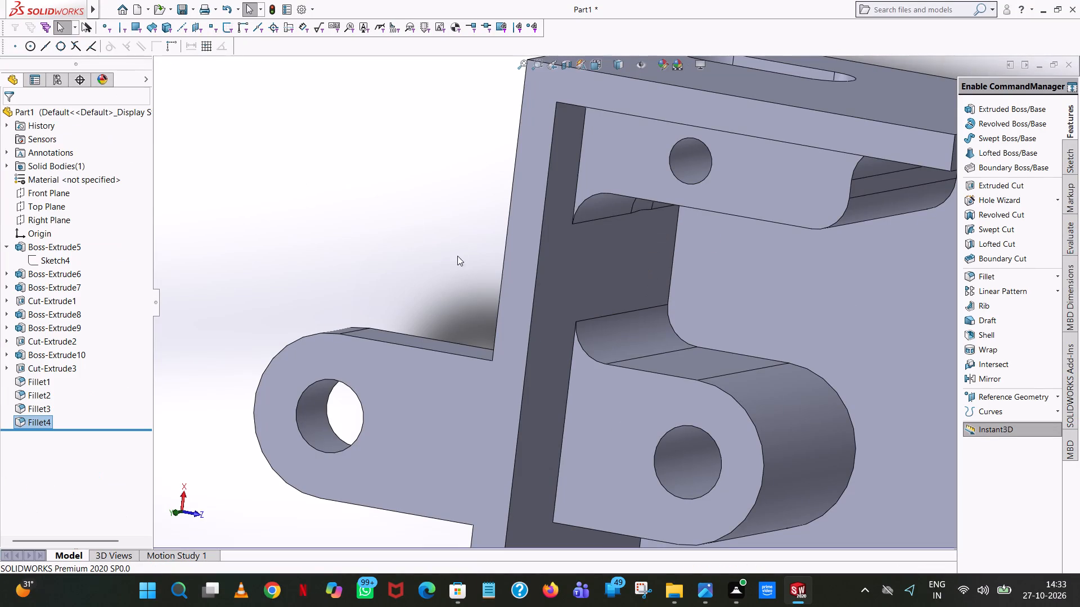
Add a 0.25 mm fillet where the central boss meets the rear wall, on the side away from the rectangular block.
{"action": "scroll", "coordinate": [460, 255], "scroll_direction": "up", "scroll_amount": 5}
{"action": "left_click", "coordinate": [989, 275]}
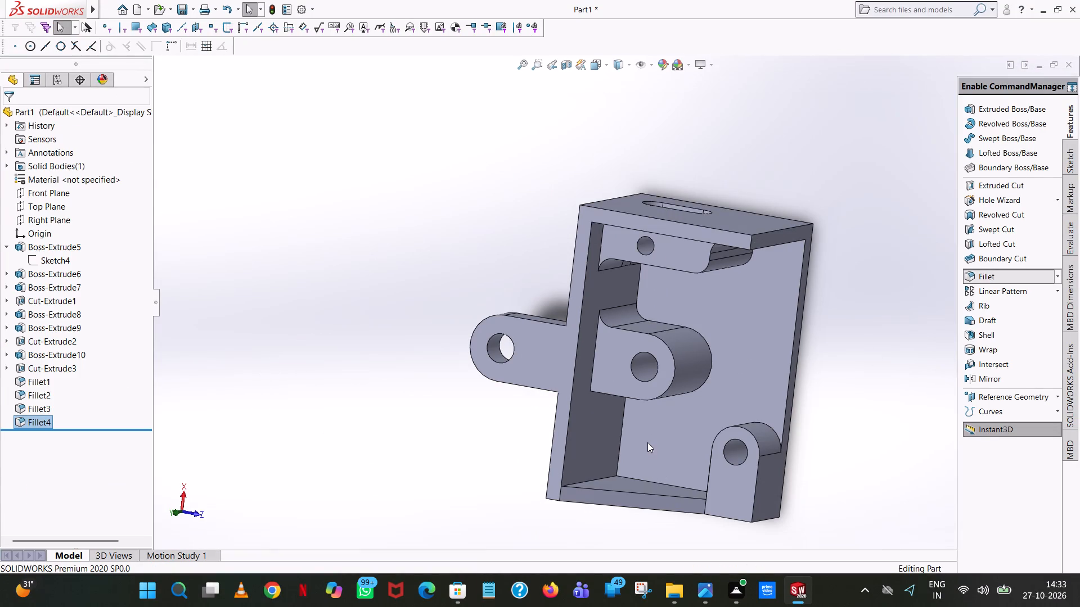
{"action": "middle_click_drag", "start_coordinate": [647, 436], "coordinate": [647, 349]}
{"action": "scroll", "coordinate": [621, 384], "scroll_direction": "down", "scroll_amount": 4}
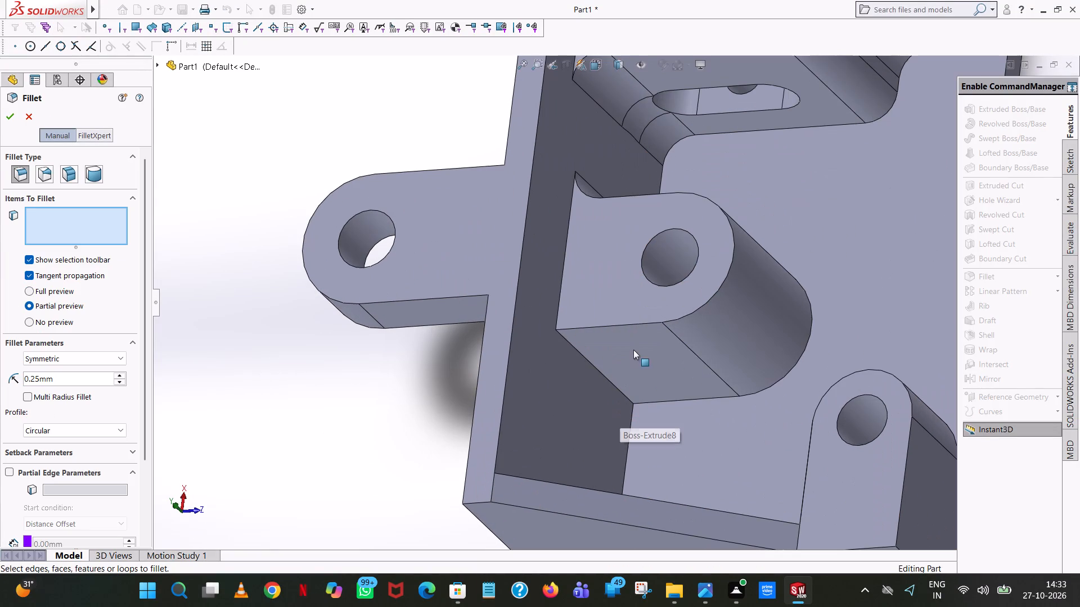
{"action": "left_click", "coordinate": [592, 365]}
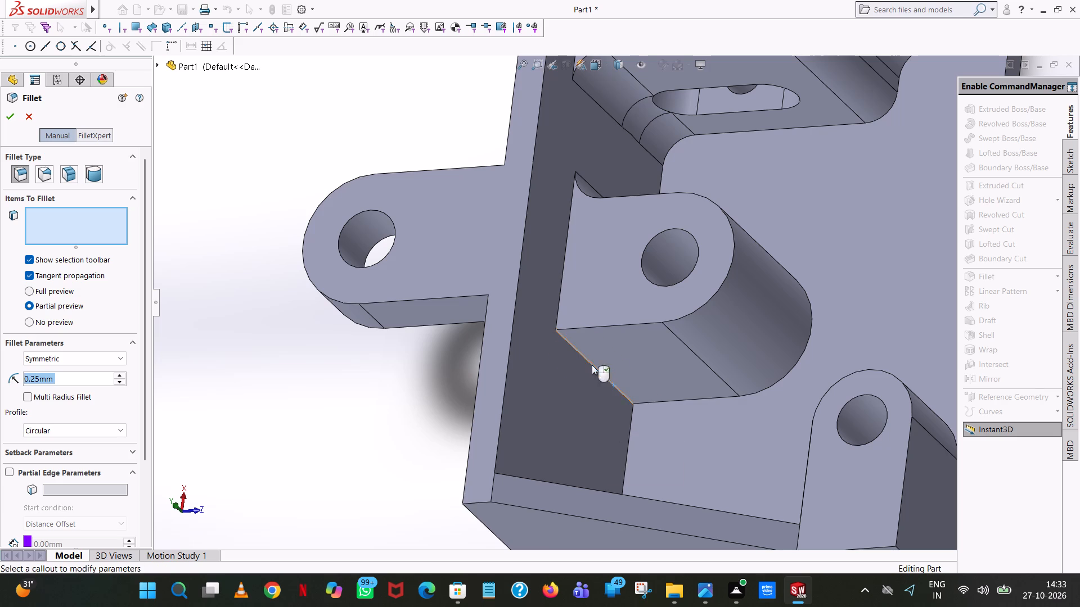
{"action": "left_click", "coordinate": [13, 112]}
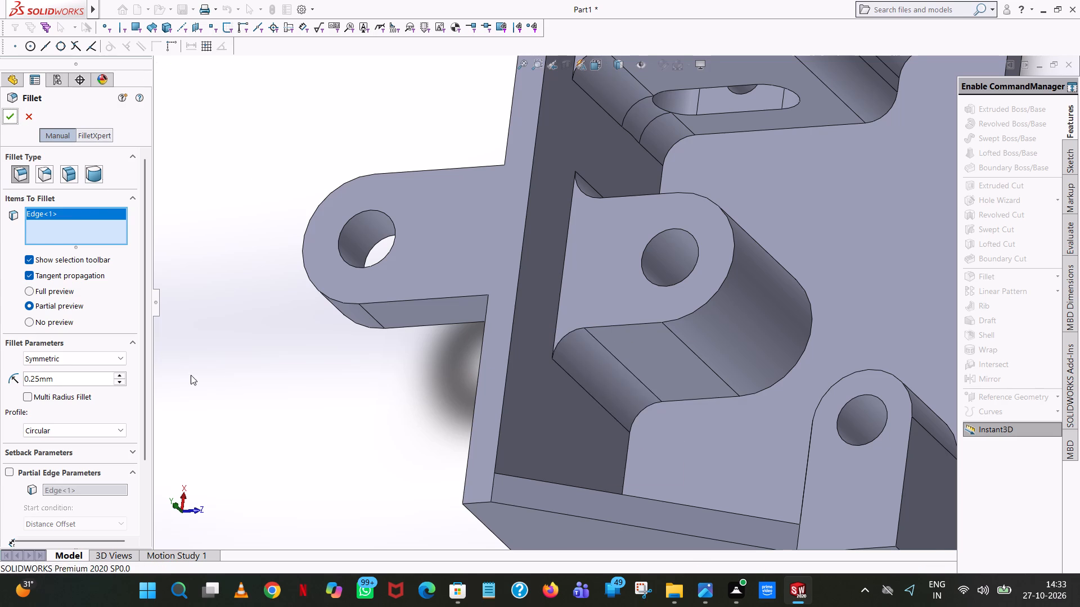
Add a 0.25 mm fillet to the inside corner between the rear wall and the end wall opposite the slotted one.
{"action": "scroll", "coordinate": [250, 363], "scroll_direction": "up", "scroll_amount": 5}
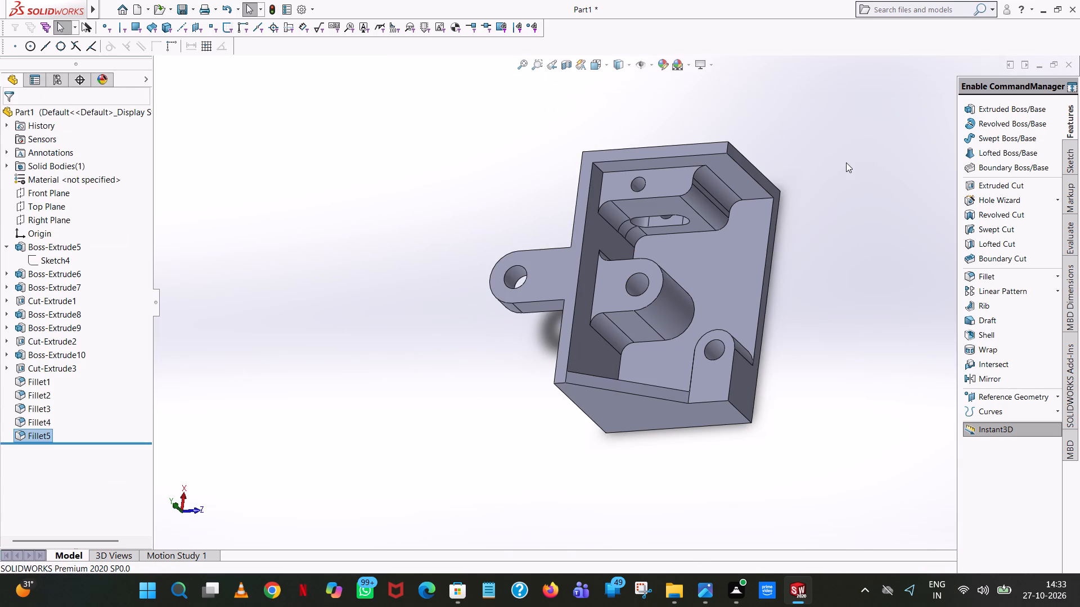
{"action": "middle_click_drag", "start_coordinate": [846, 162], "coordinate": [877, 241]}
{"action": "scroll", "coordinate": [862, 251], "scroll_direction": "up", "scroll_amount": 1}
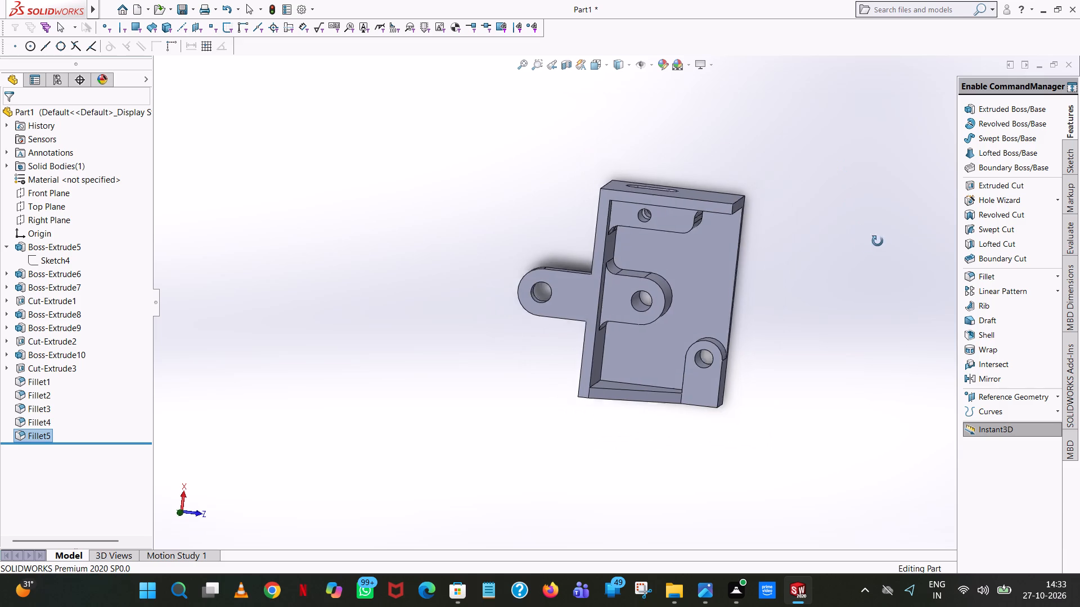
{"action": "middle_click_drag", "start_coordinate": [877, 241], "coordinate": [878, 241]}
{"action": "scroll", "coordinate": [881, 238], "scroll_direction": "up", "scroll_amount": 1}
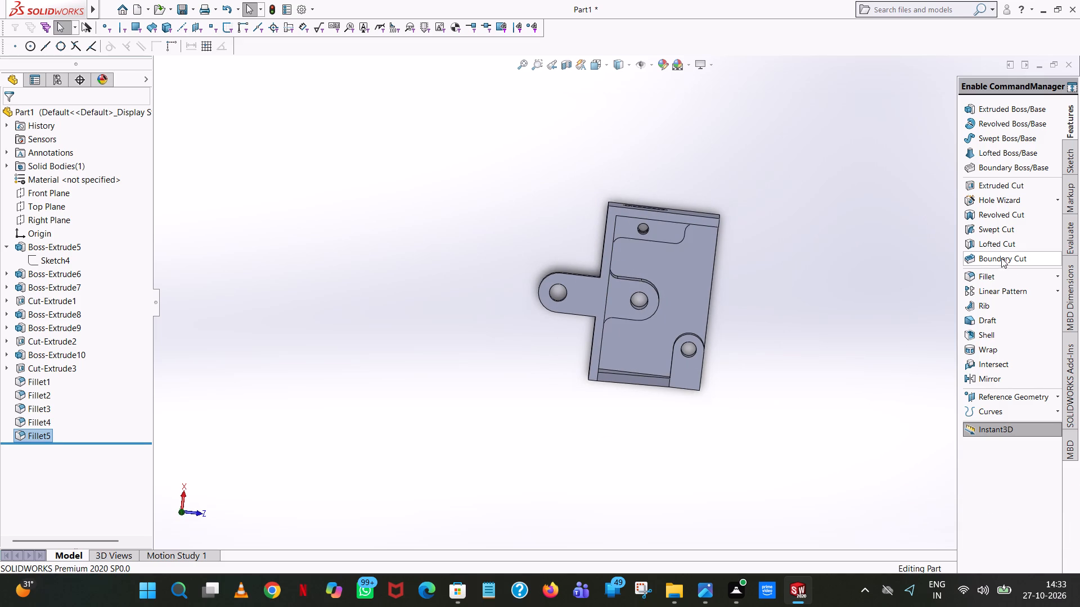
{"action": "left_click", "coordinate": [1010, 272]}
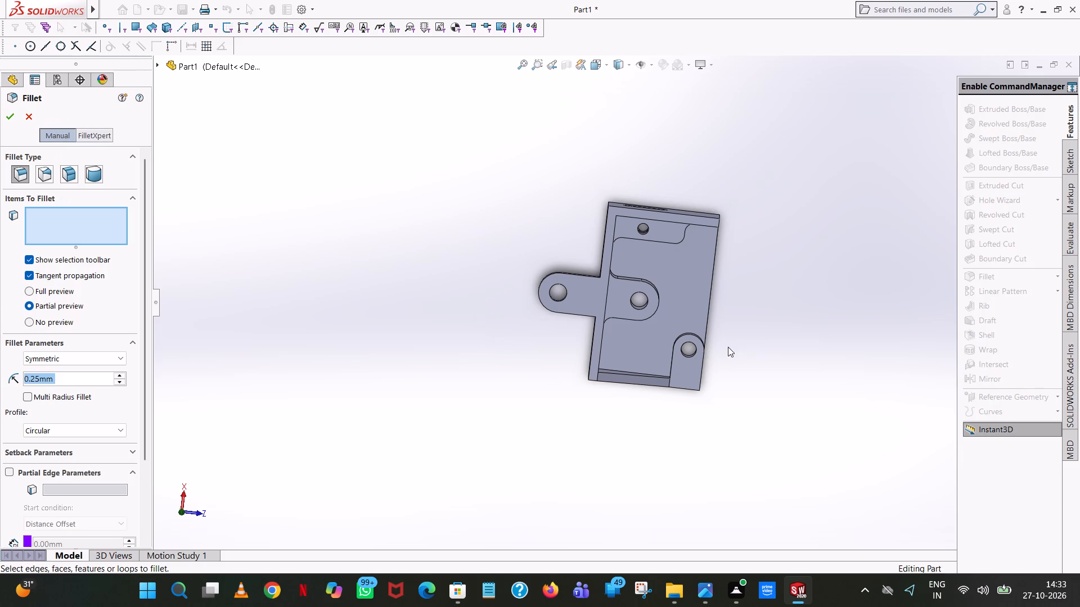
{"action": "middle_click_drag", "start_coordinate": [728, 347], "coordinate": [726, 332]}
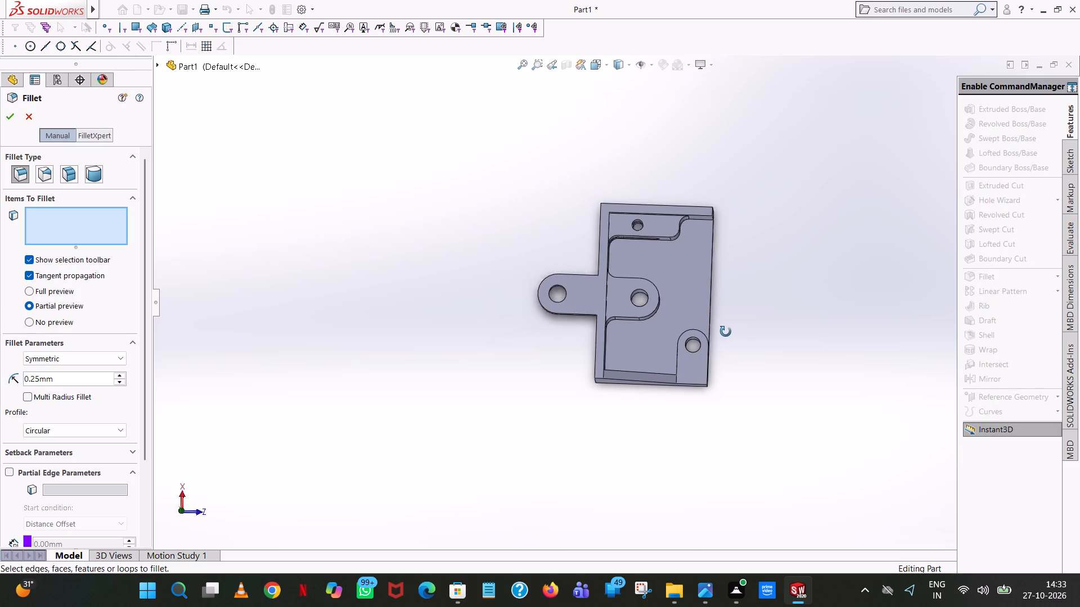
{"action": "middle_click_drag", "start_coordinate": [726, 332], "coordinate": [721, 332]}
{"action": "scroll", "coordinate": [604, 338], "scroll_direction": "down", "scroll_amount": 4}
{"action": "scroll", "coordinate": [666, 333], "scroll_direction": "down", "scroll_amount": 1}
{"action": "middle_click_drag", "start_coordinate": [666, 332], "coordinate": [659, 370]}
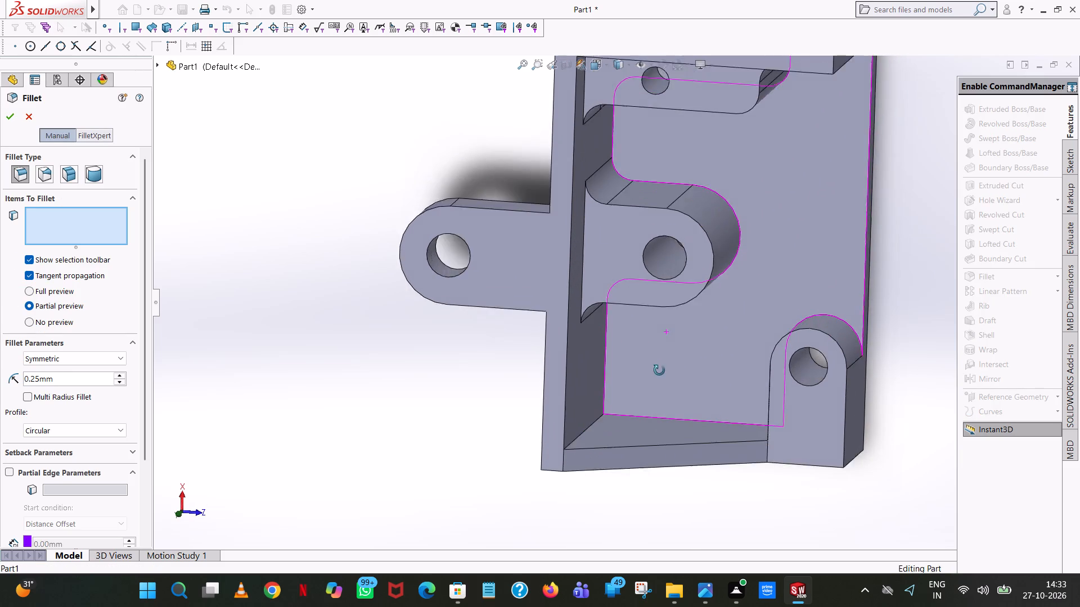
{"action": "middle_click_drag", "start_coordinate": [659, 370], "coordinate": [656, 405]}
{"action": "scroll", "coordinate": [656, 404], "scroll_direction": "down", "scroll_amount": 1}
{"action": "scroll", "coordinate": [656, 405], "scroll_direction": "up", "scroll_amount": 1}
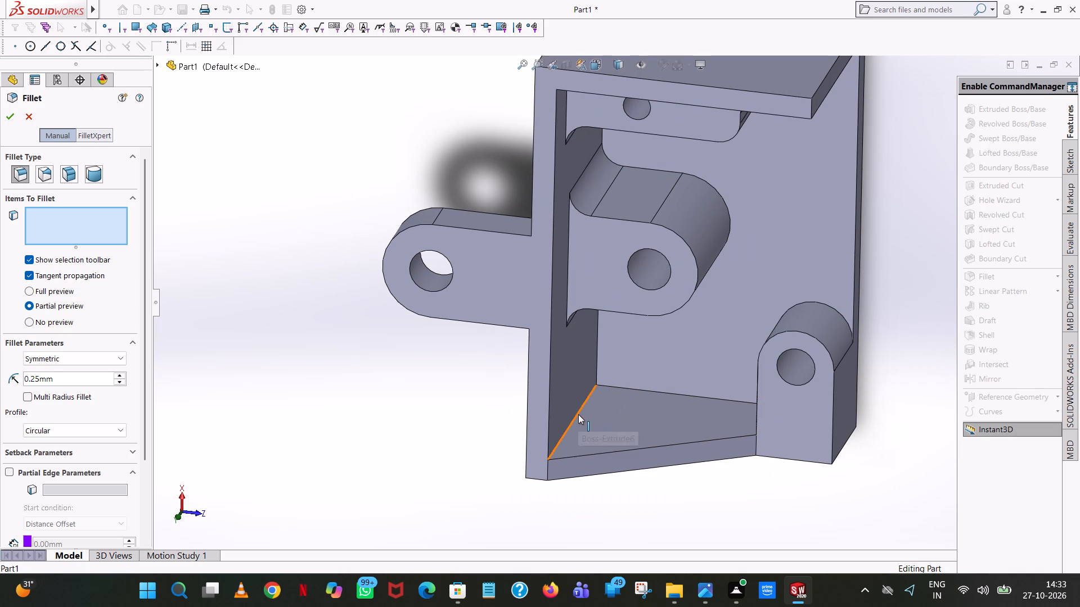
{"action": "left_click", "coordinate": [578, 414]}
{"action": "left_click", "coordinate": [4, 117]}
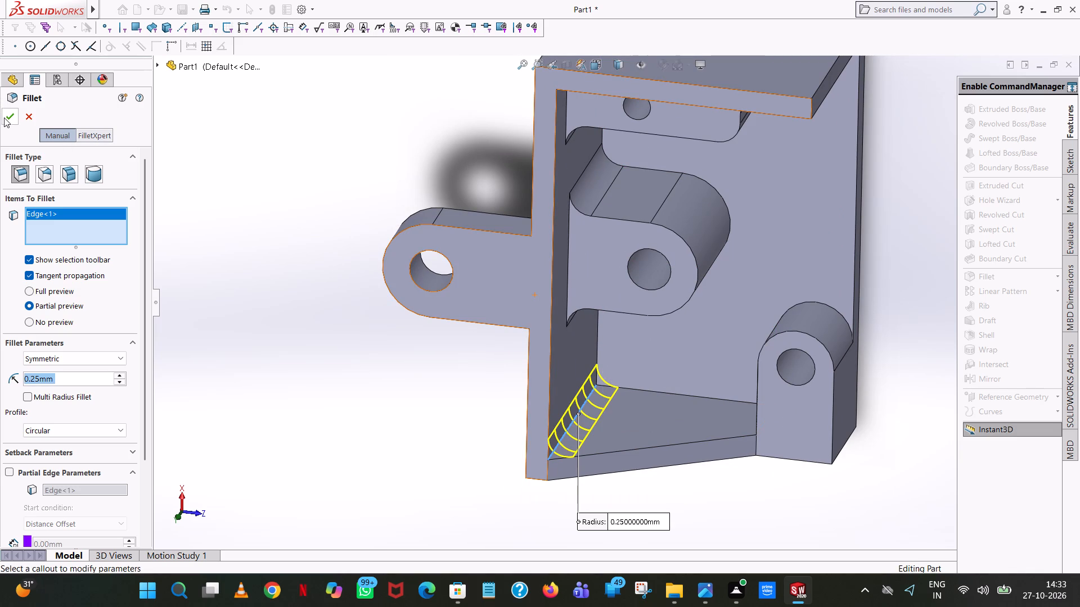
{"action": "left_click", "coordinate": [4, 117]}
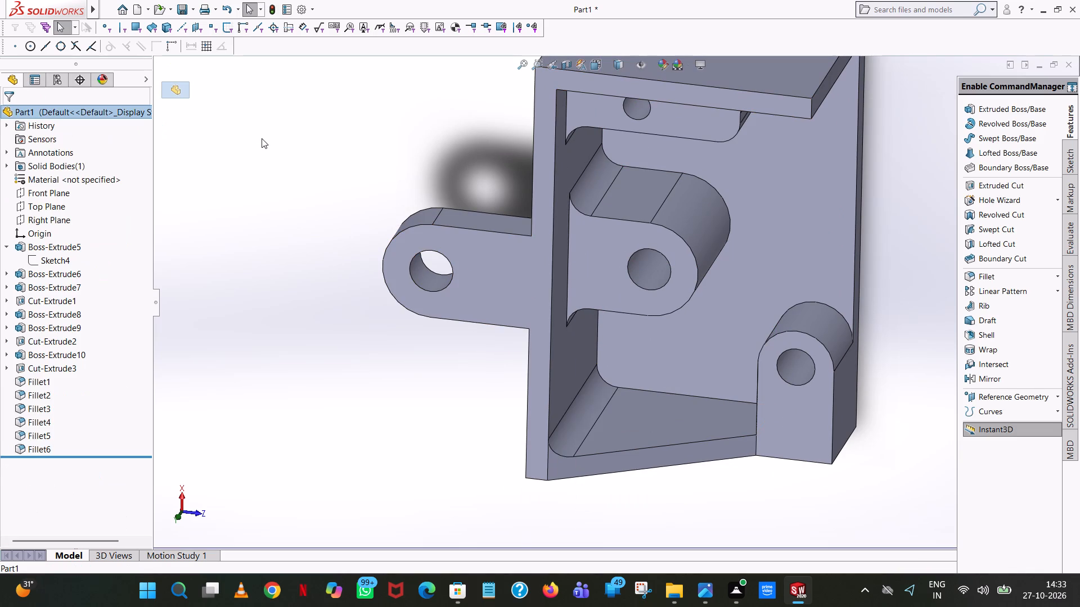
Add a 0.25 mm fillet to the inside corner where the rounded corner lug meets the end wall opposite the slotted one.
{"action": "left_click", "coordinate": [1008, 271]}
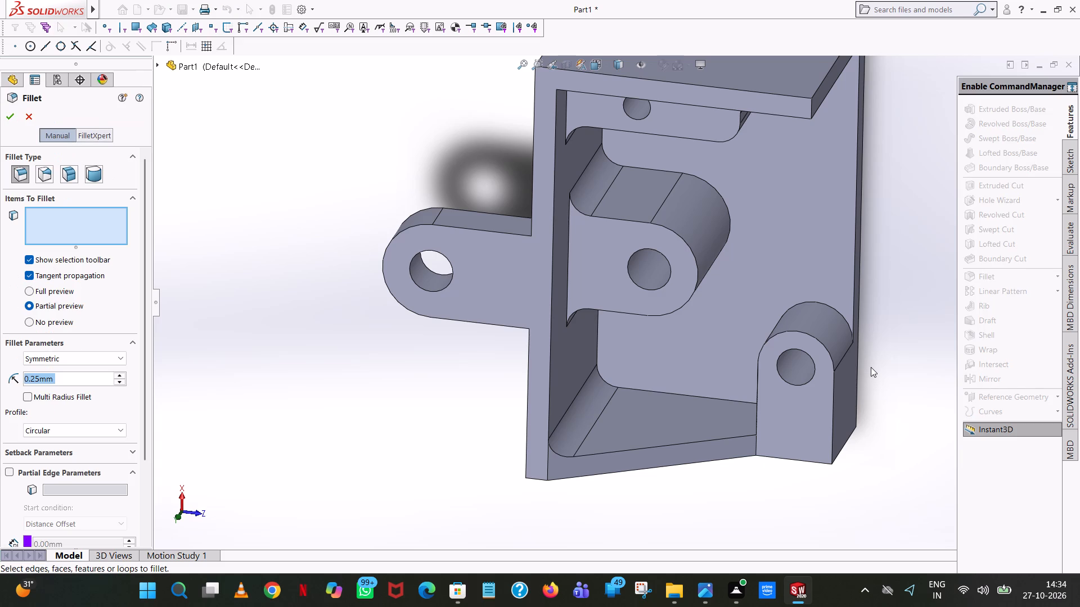
{"action": "middle_click_drag", "start_coordinate": [871, 367], "coordinate": [868, 327]}
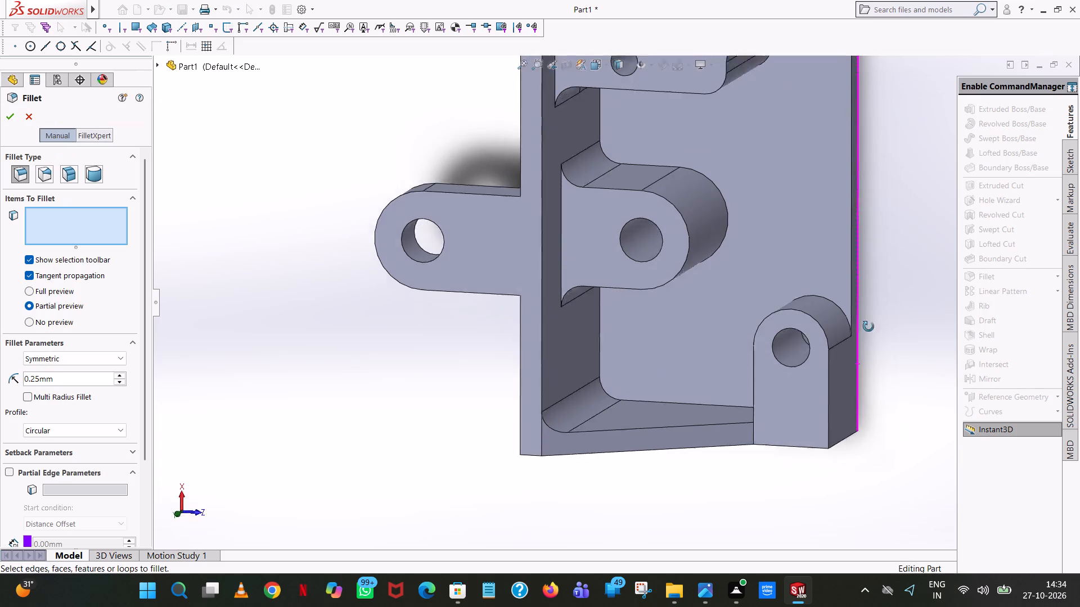
{"action": "middle_click_drag", "start_coordinate": [868, 327], "coordinate": [934, 359]}
{"action": "scroll", "coordinate": [903, 319], "scroll_direction": "up", "scroll_amount": 1}
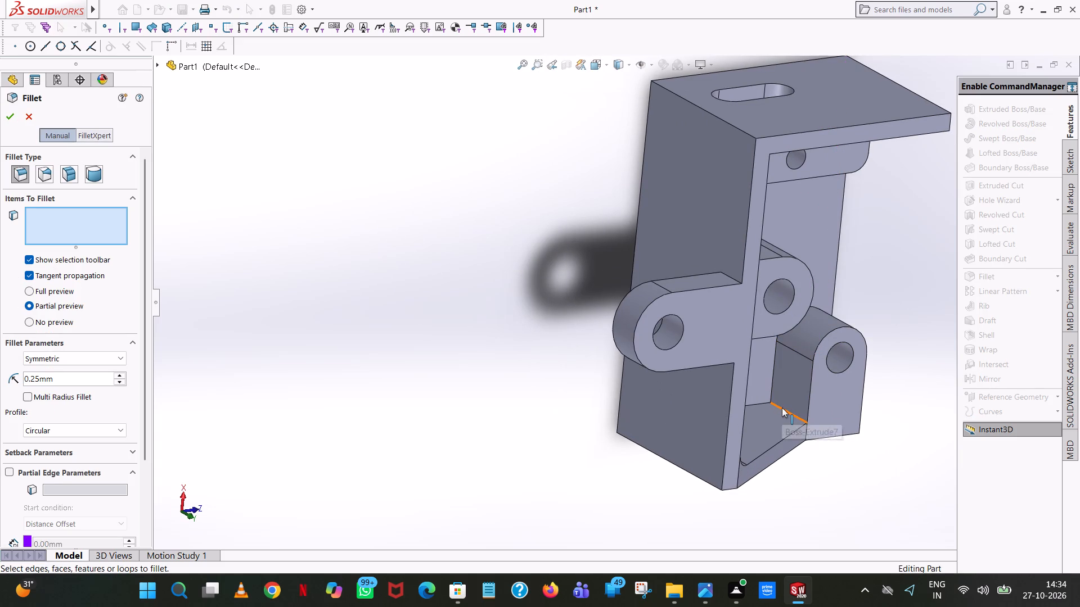
{"action": "left_click", "coordinate": [782, 407]}
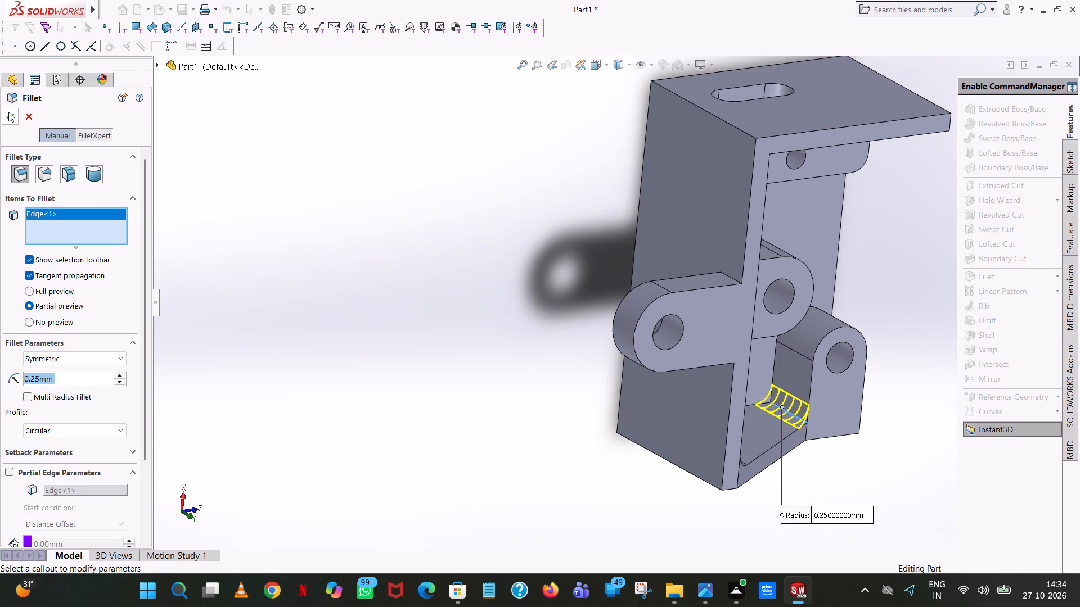
{"action": "left_click", "coordinate": [8, 112]}
Add a 0.25 mm fillet to the inside corner between the slotted end wall and the rear wall, above the holed block.
{"action": "scroll", "coordinate": [492, 216], "scroll_direction": "up", "scroll_amount": 1}
{"action": "middle_click_drag", "start_coordinate": [492, 216], "coordinate": [453, 123]}
{"action": "scroll", "coordinate": [463, 198], "scroll_direction": "up", "scroll_amount": 1}
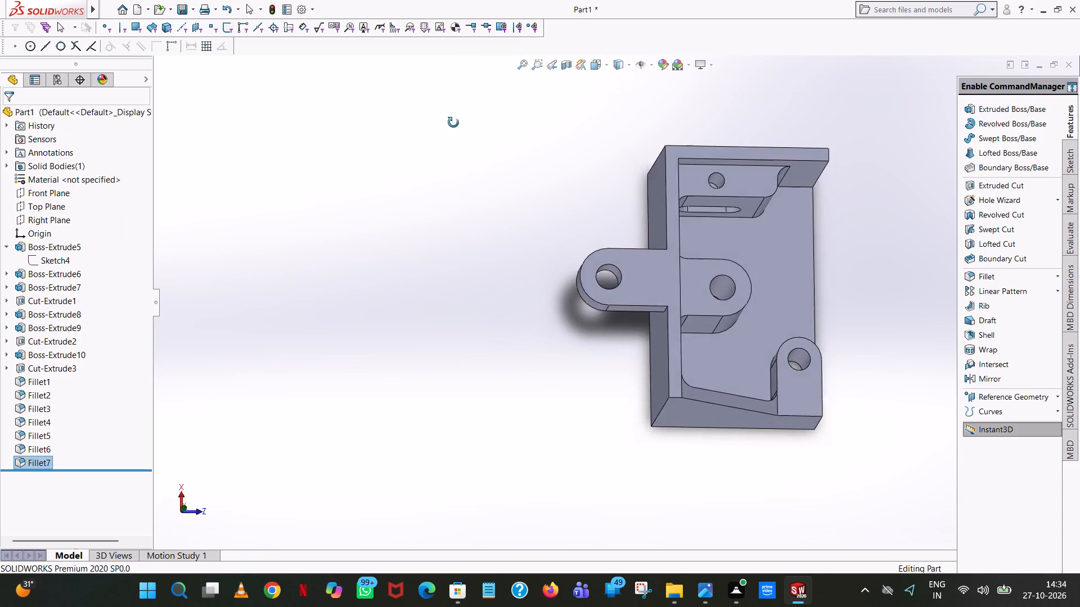
{"action": "middle_click_drag", "start_coordinate": [453, 123], "coordinate": [431, 83]}
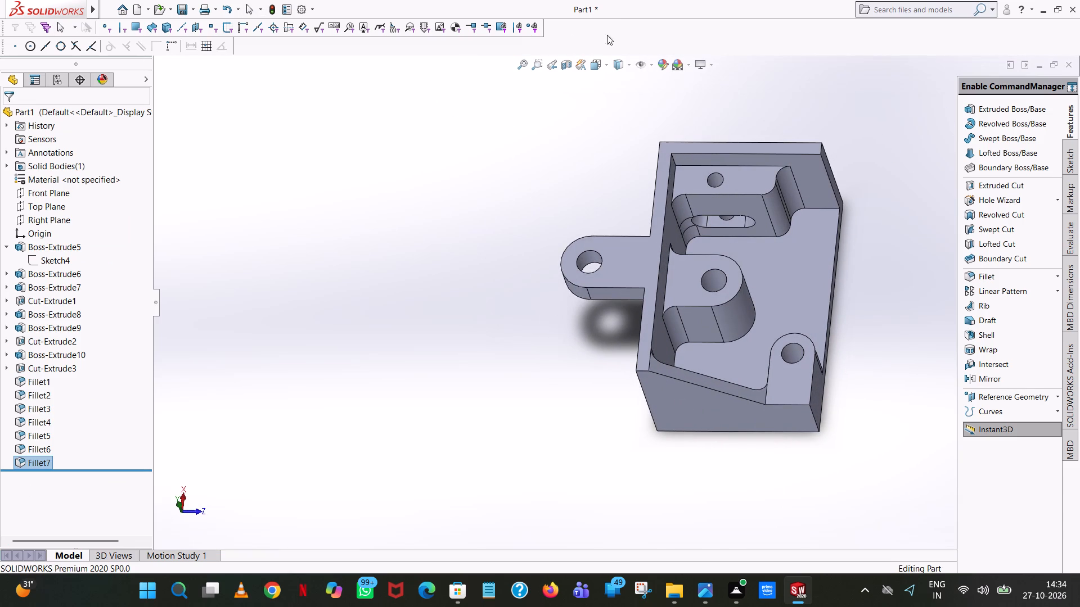
{"action": "middle_click_drag", "start_coordinate": [901, 233], "coordinate": [897, 282]}
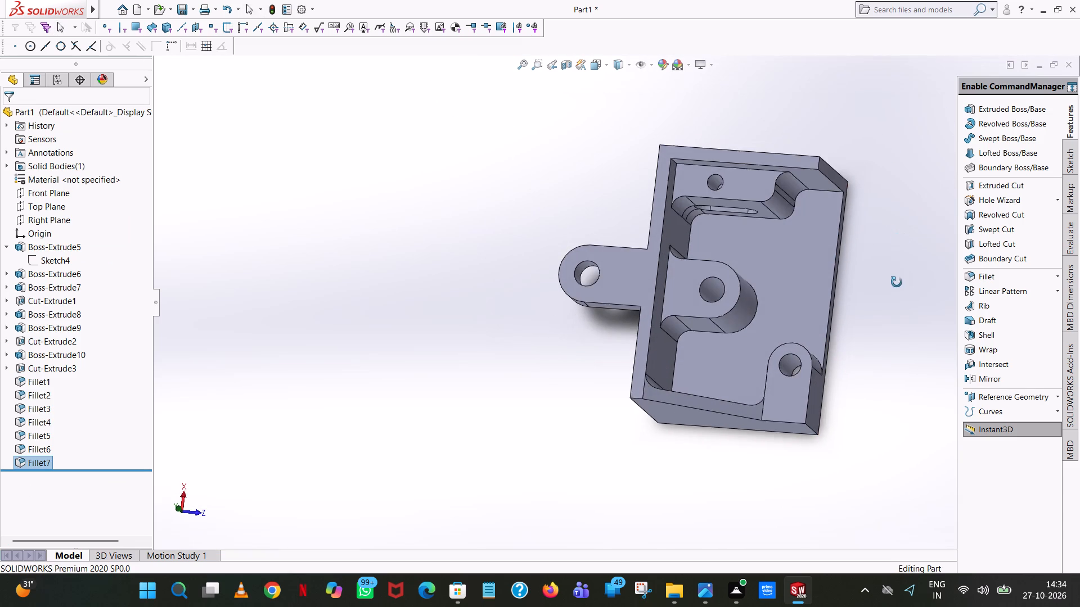
{"action": "middle_click_drag", "start_coordinate": [897, 282], "coordinate": [897, 283]}
{"action": "scroll", "coordinate": [897, 283], "scroll_direction": "up", "scroll_amount": 1}
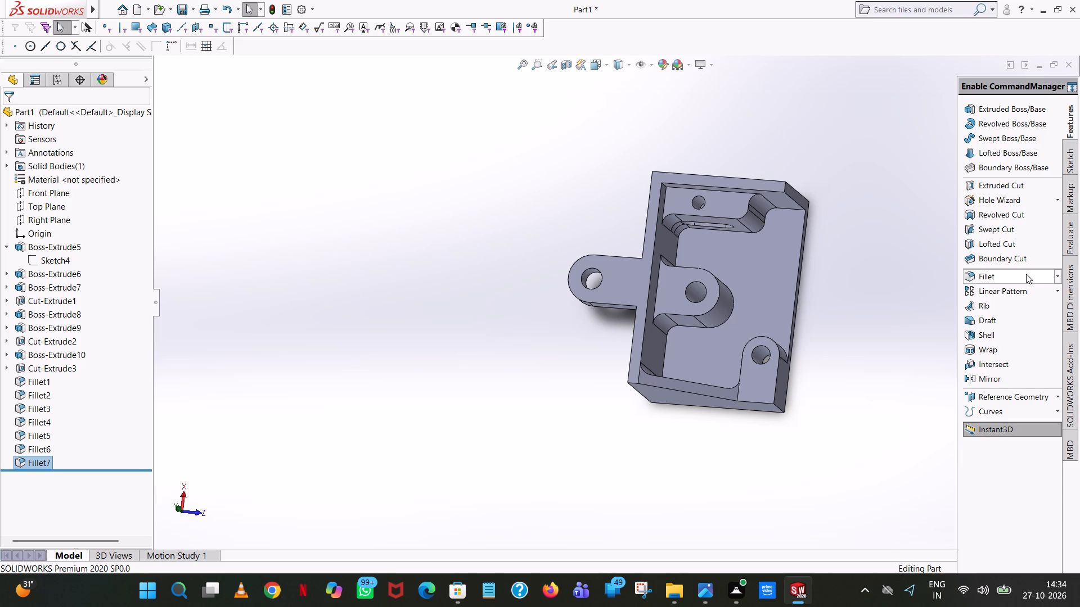
{"action": "left_click", "coordinate": [1026, 274]}
{"action": "scroll", "coordinate": [677, 206], "scroll_direction": "down", "scroll_amount": 7}
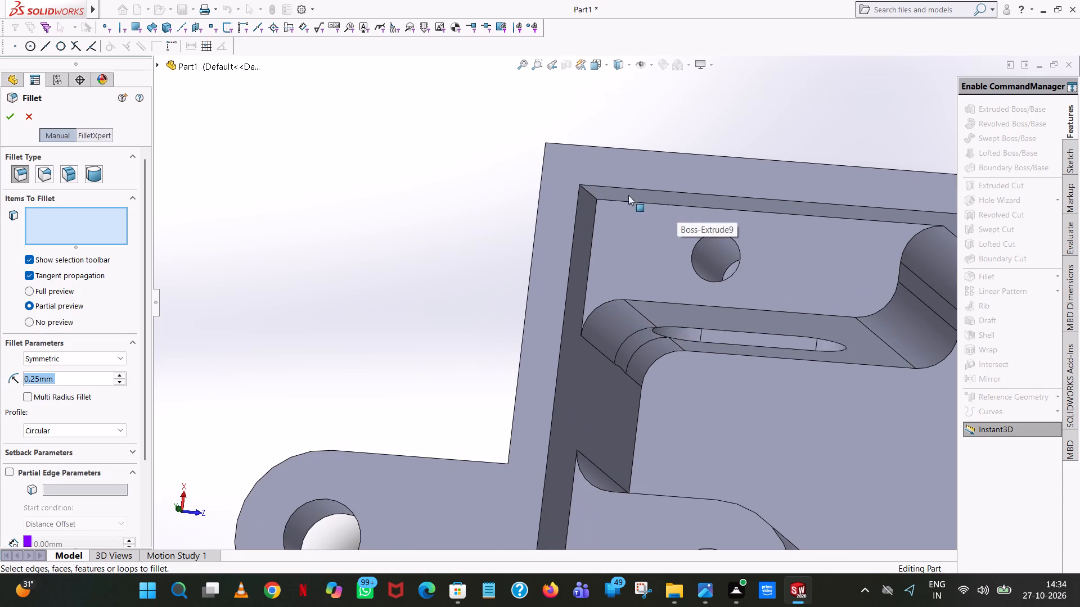
{"action": "left_click", "coordinate": [589, 191]}
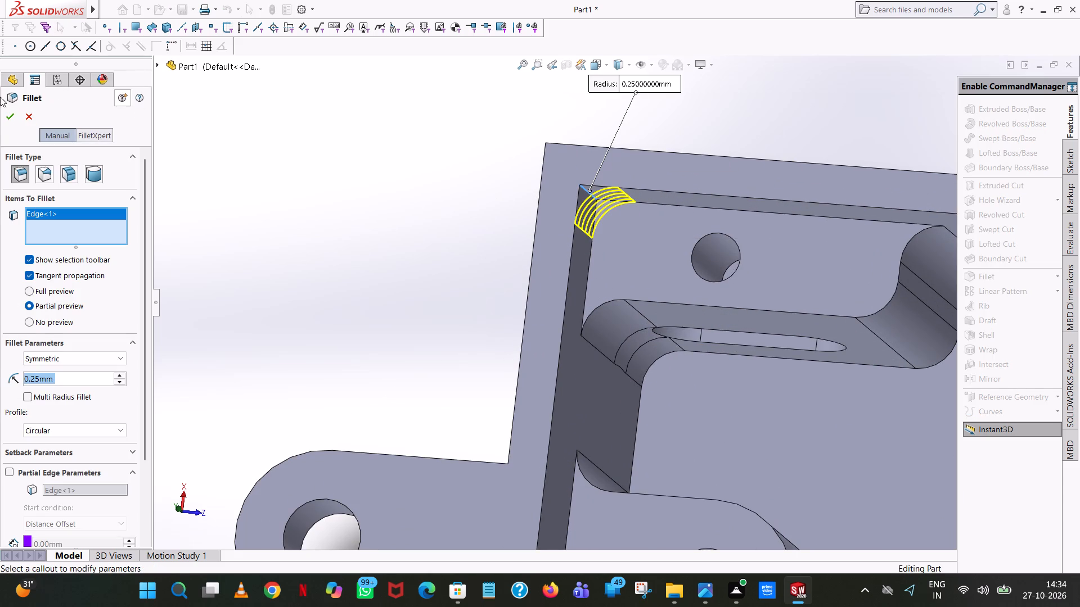
{"action": "left_click", "coordinate": [5, 117]}
Examine the bracket's pocket, bosses and filleted inside corners from several angles.
{"action": "scroll", "coordinate": [354, 239], "scroll_direction": "up", "scroll_amount": 10}
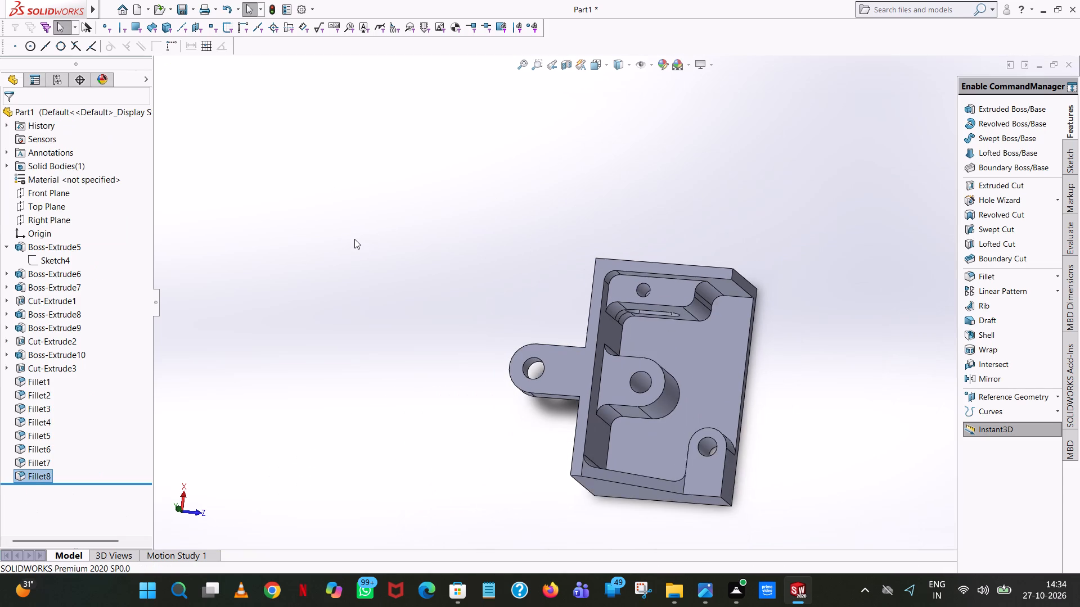
{"action": "middle_click_drag", "start_coordinate": [674, 387], "coordinate": [551, 346]}
{"action": "scroll", "coordinate": [668, 274], "scroll_direction": "up", "scroll_amount": 1}
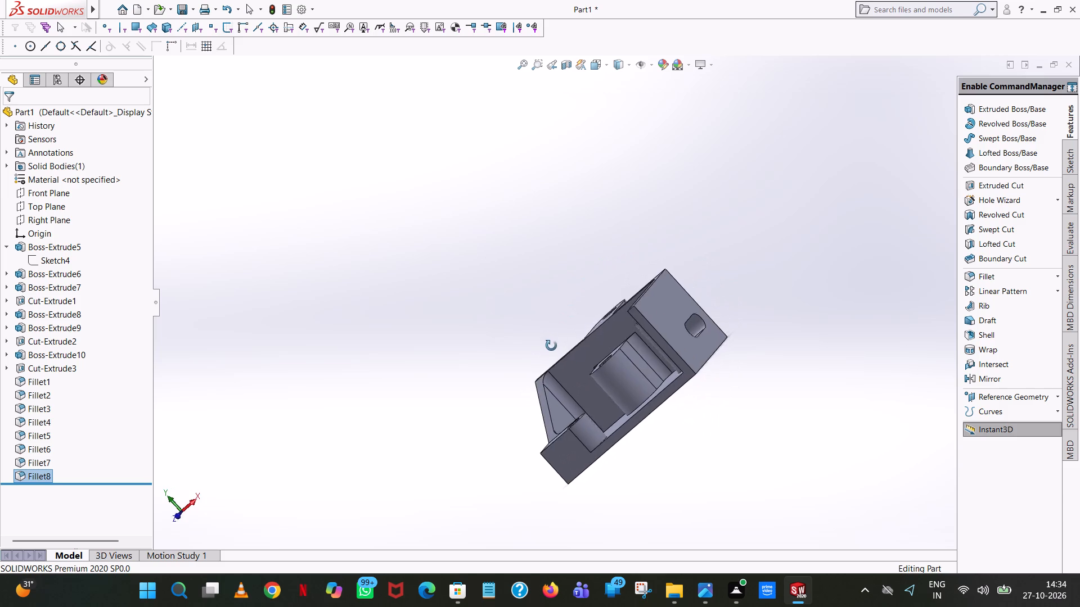
{"action": "middle_click_drag", "start_coordinate": [551, 346], "coordinate": [678, 432]}
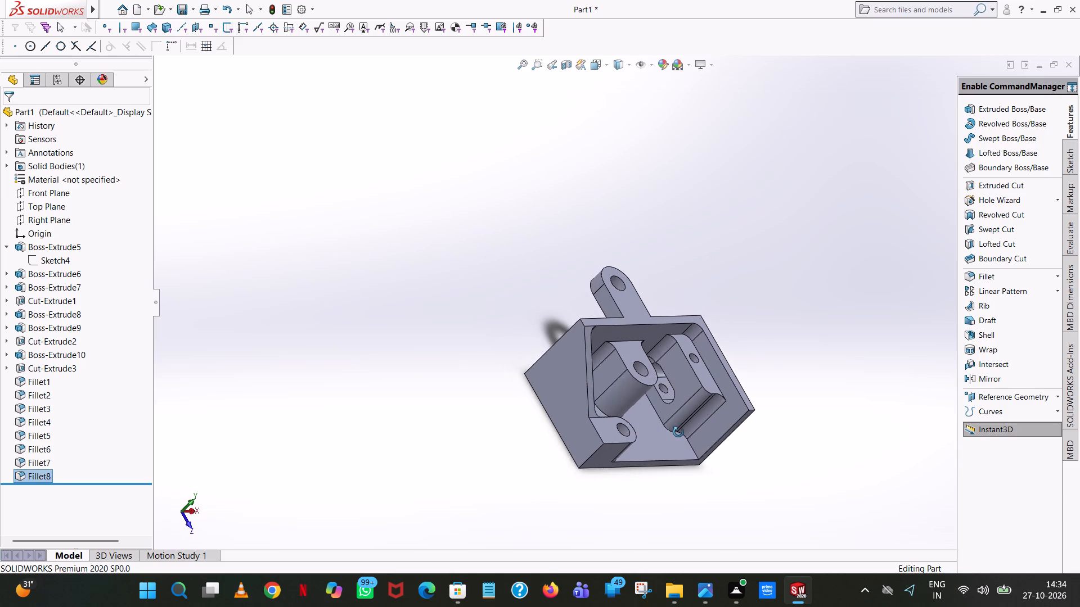
{"action": "middle_click_drag", "start_coordinate": [678, 432], "coordinate": [625, 440]}
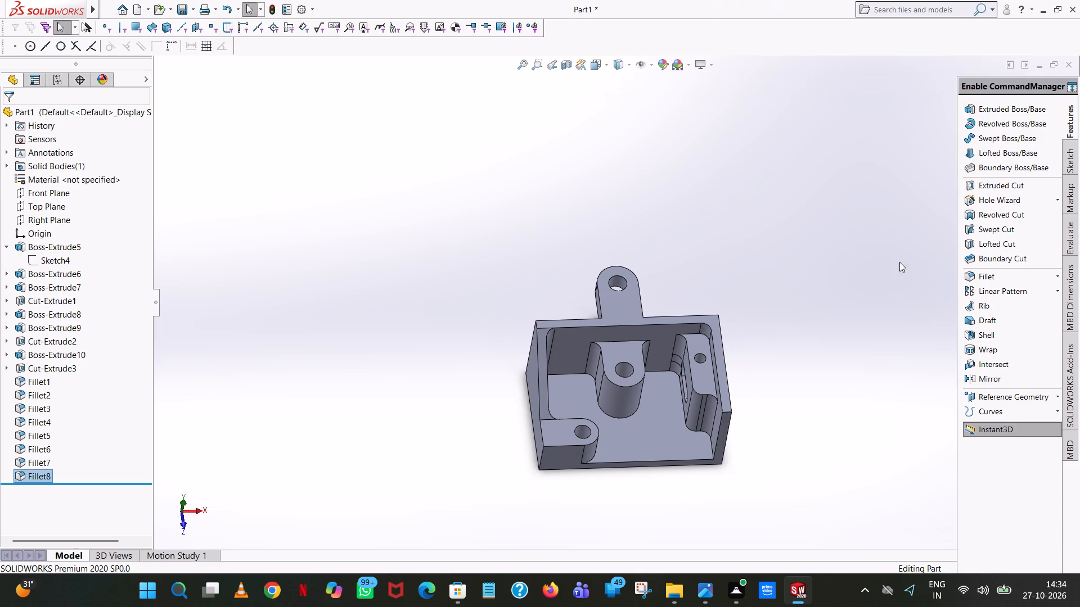
{"action": "scroll", "coordinate": [789, 264], "scroll_direction": "up", "scroll_amount": 1}
{"action": "middle_click_drag", "start_coordinate": [789, 264], "coordinate": [788, 325]}
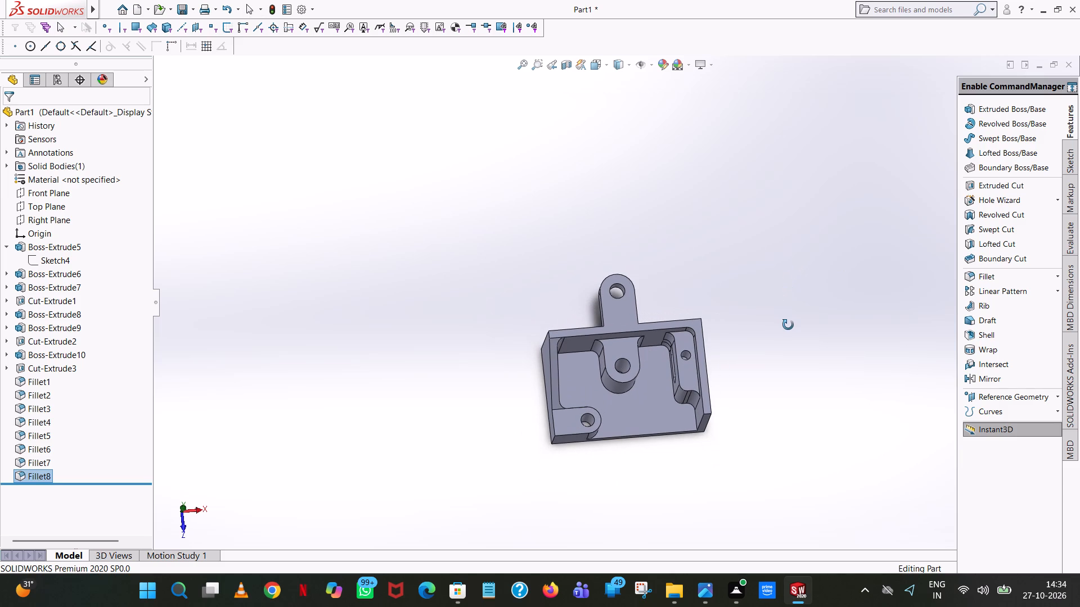
{"action": "middle_click_drag", "start_coordinate": [788, 325], "coordinate": [788, 336]}
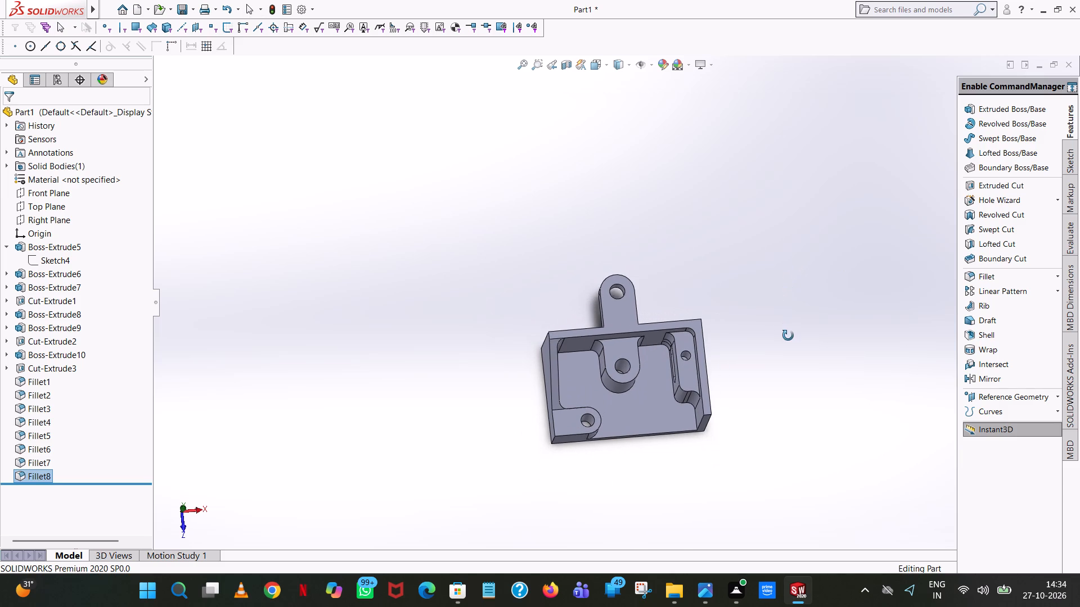
{"action": "middle_click_drag", "start_coordinate": [788, 336], "coordinate": [780, 344]}
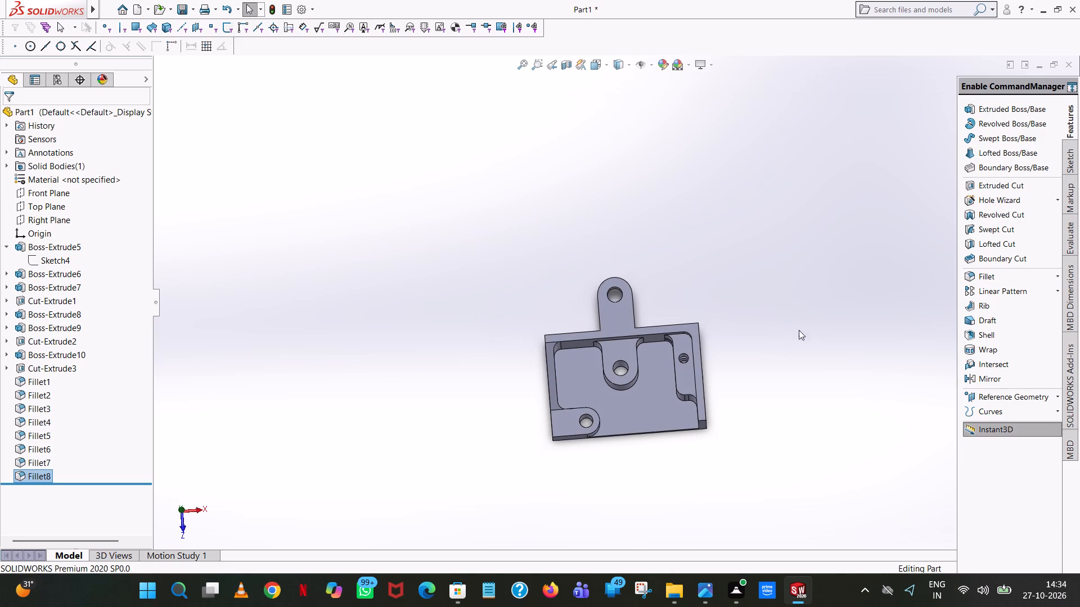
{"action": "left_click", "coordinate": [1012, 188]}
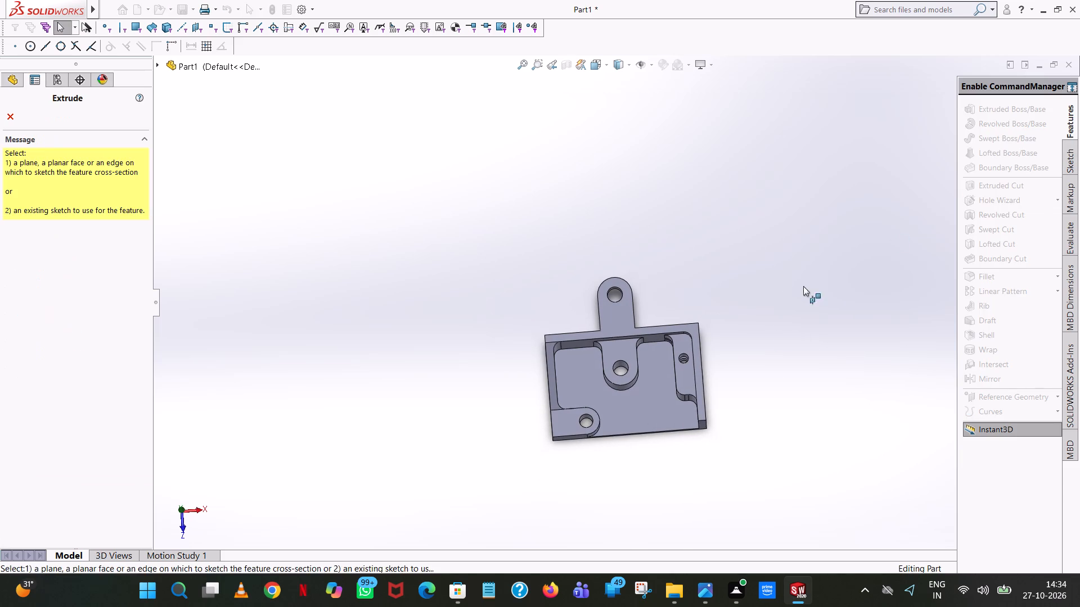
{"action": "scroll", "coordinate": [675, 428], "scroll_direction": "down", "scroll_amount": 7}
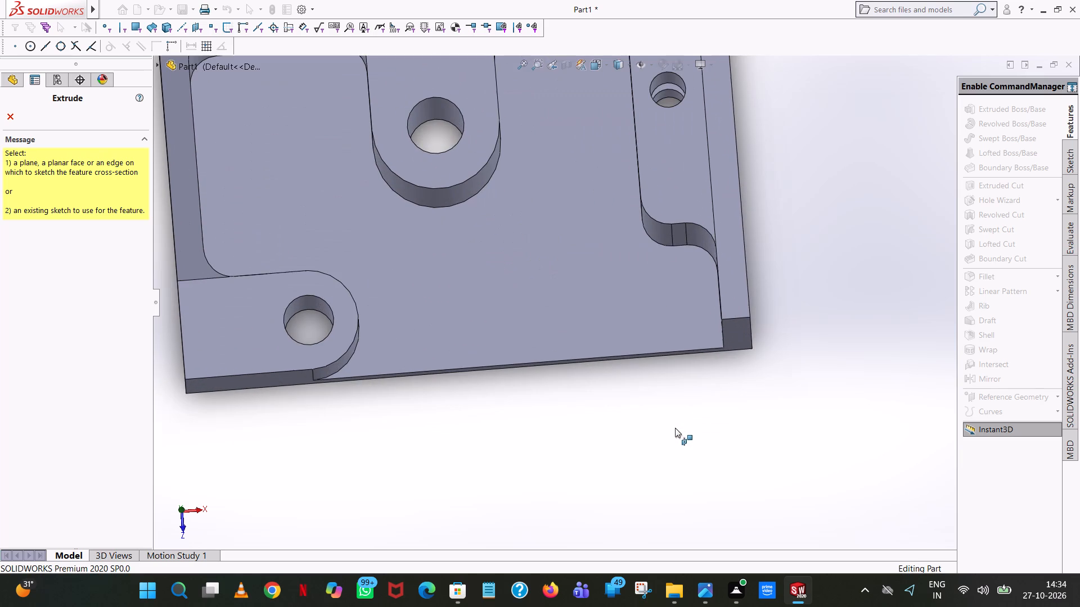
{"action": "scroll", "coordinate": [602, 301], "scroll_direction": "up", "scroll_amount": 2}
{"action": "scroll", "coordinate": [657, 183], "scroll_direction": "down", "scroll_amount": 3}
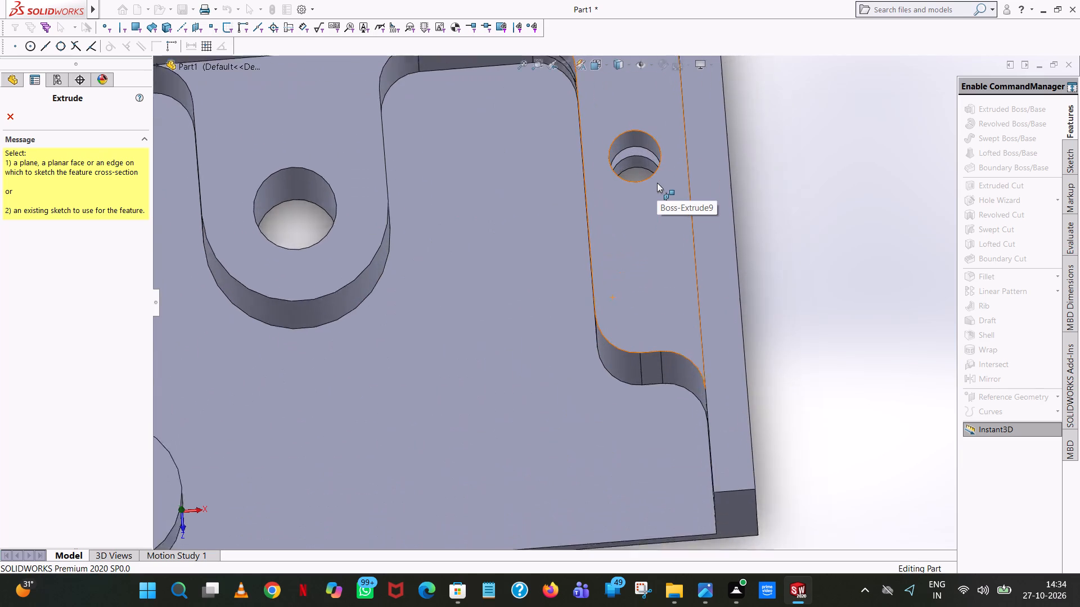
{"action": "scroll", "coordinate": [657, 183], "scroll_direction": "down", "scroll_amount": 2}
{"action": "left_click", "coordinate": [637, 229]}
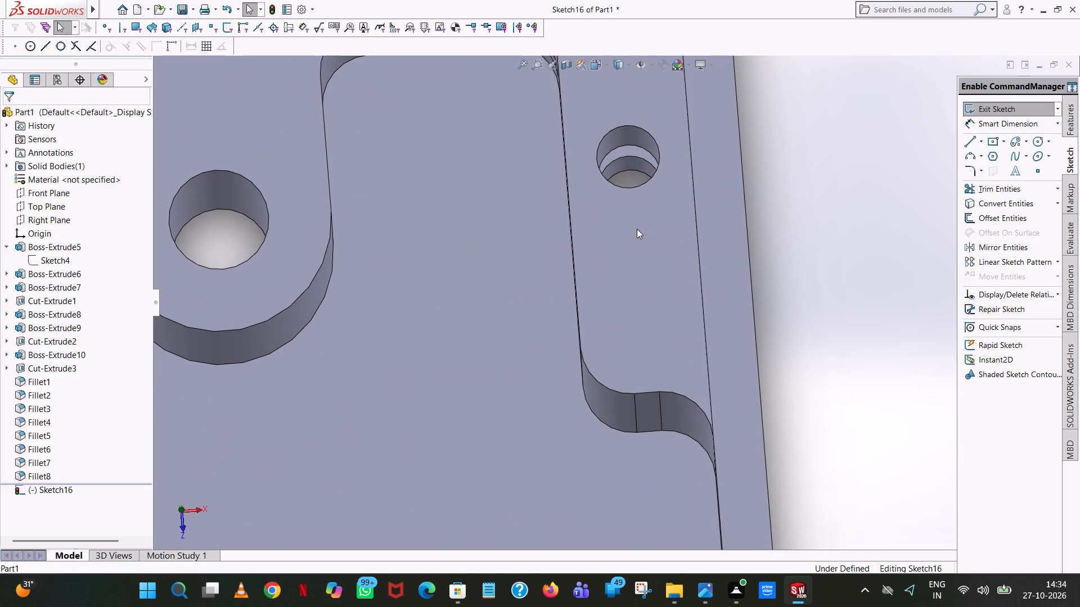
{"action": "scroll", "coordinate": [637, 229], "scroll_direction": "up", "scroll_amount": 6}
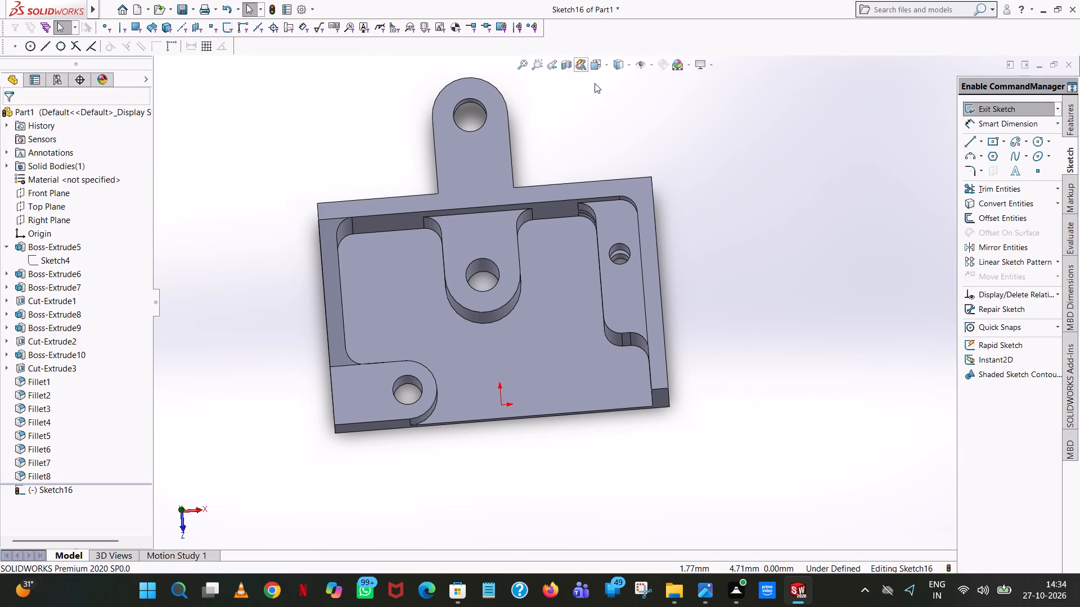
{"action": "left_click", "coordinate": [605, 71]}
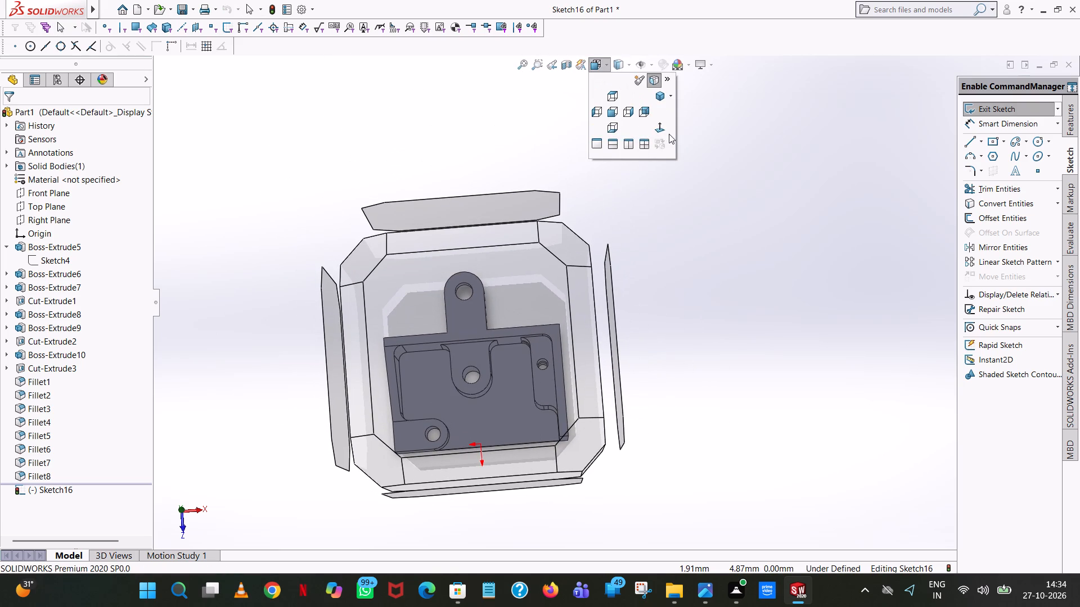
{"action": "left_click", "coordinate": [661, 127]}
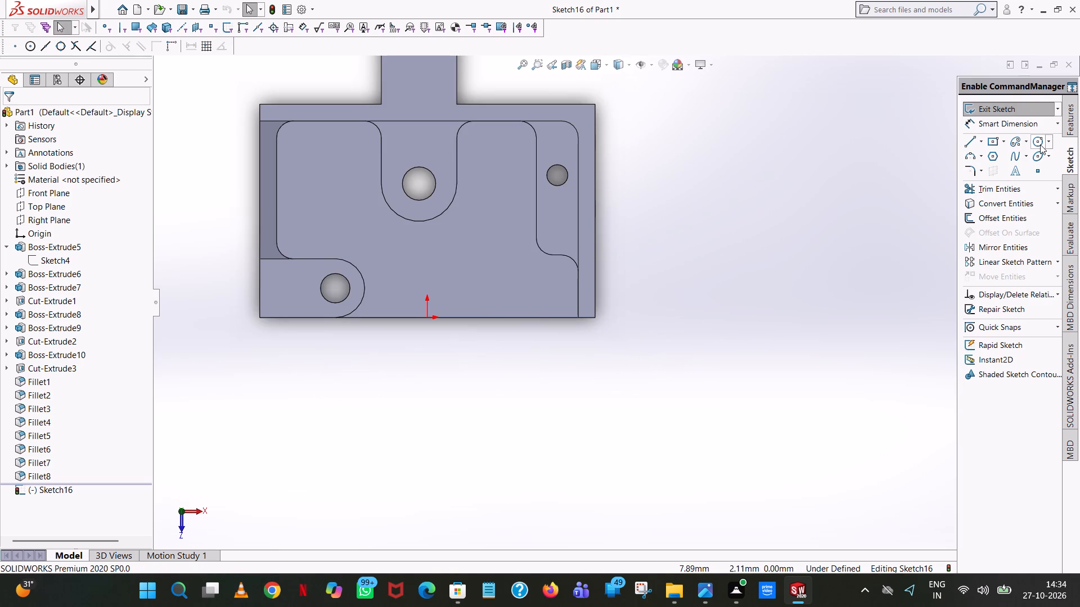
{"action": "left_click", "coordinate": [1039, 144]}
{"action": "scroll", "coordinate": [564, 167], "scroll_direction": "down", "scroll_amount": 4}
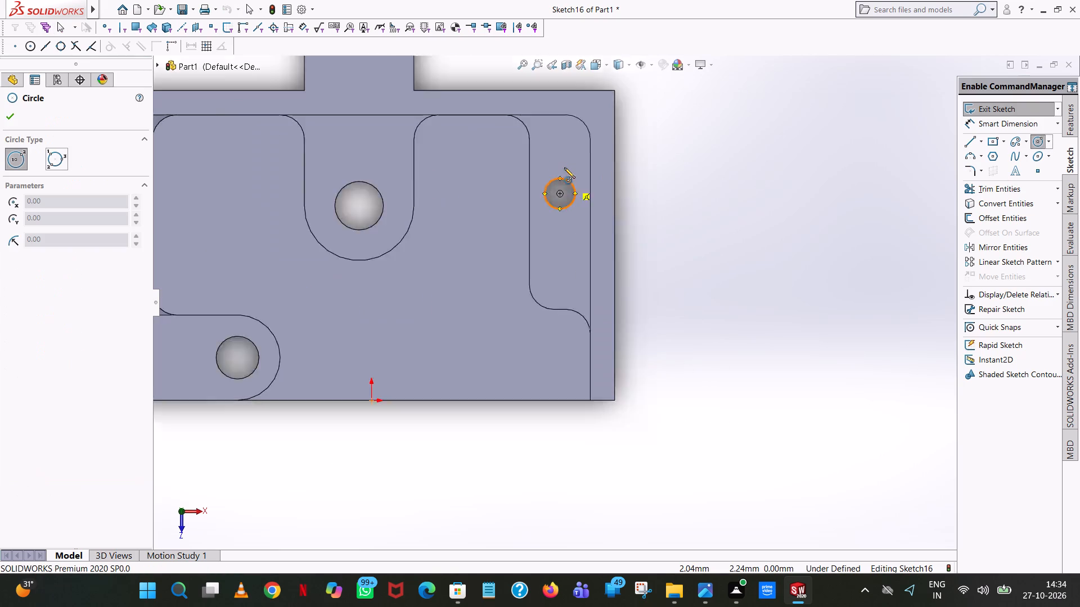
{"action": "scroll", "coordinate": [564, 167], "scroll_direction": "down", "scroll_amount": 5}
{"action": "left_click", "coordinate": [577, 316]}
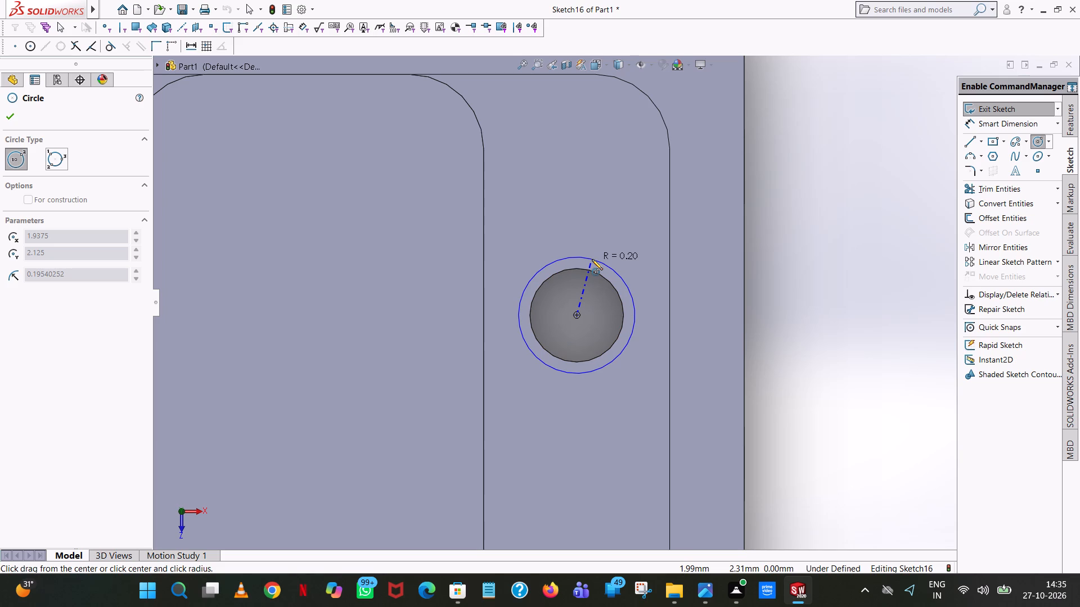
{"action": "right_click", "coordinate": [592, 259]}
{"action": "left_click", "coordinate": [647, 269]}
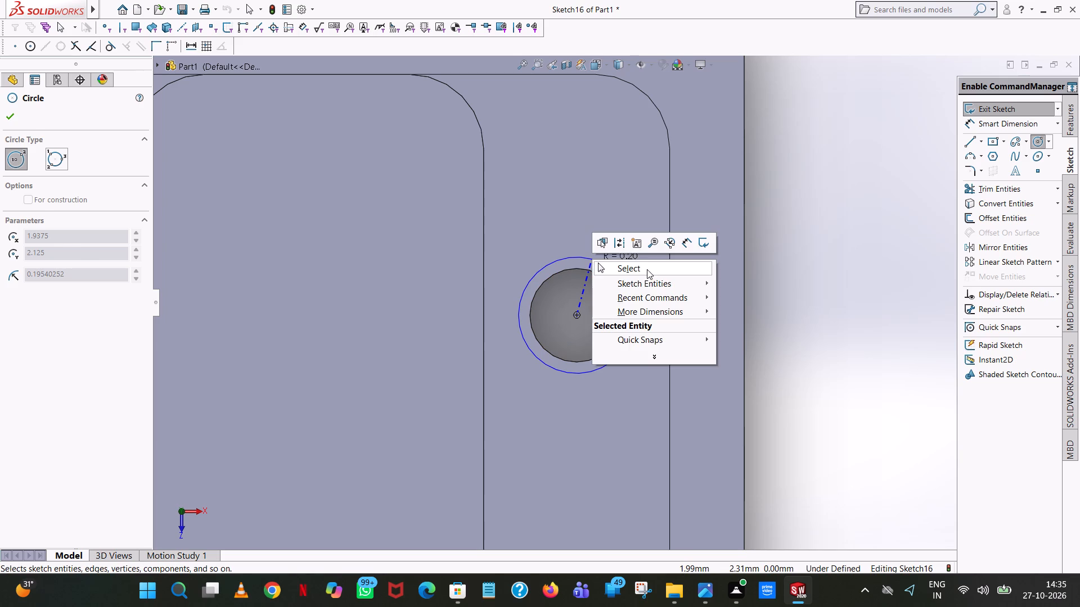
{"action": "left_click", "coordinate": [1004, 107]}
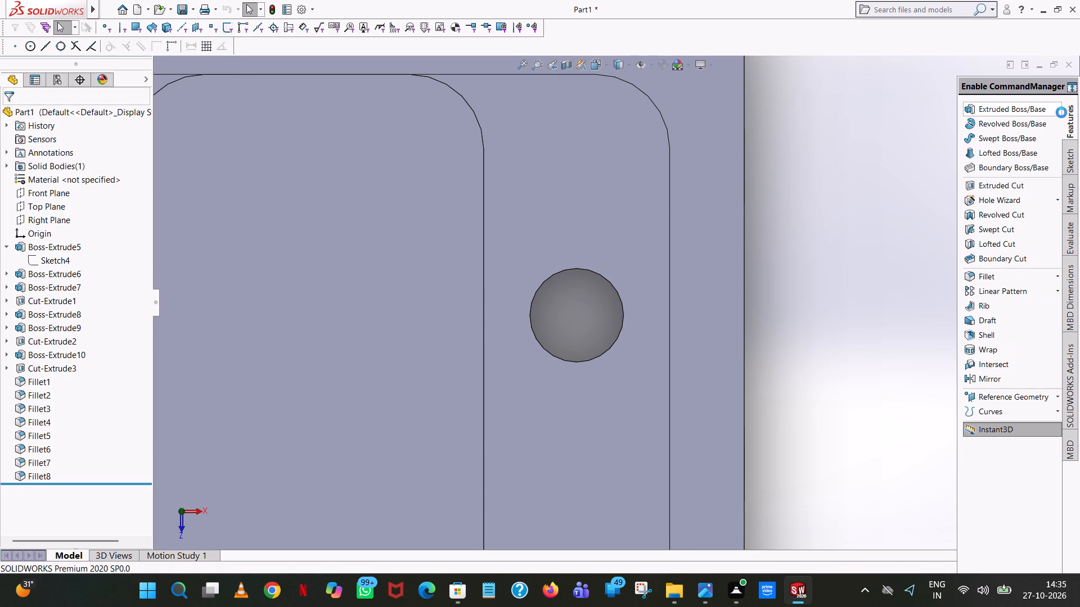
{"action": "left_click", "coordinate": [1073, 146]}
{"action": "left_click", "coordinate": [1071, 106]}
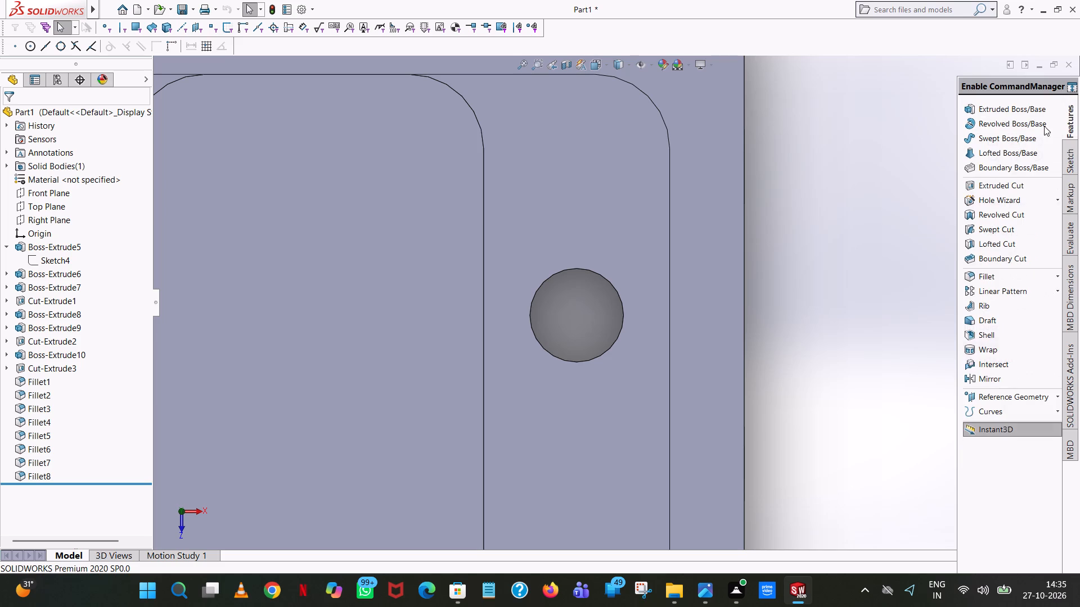
Start an extruded cut with a sketch on the top face of the central holed boss, viewed straight on.
{"action": "left_click", "coordinate": [978, 184]}
{"action": "scroll", "coordinate": [610, 168], "scroll_direction": "up", "scroll_amount": 7}
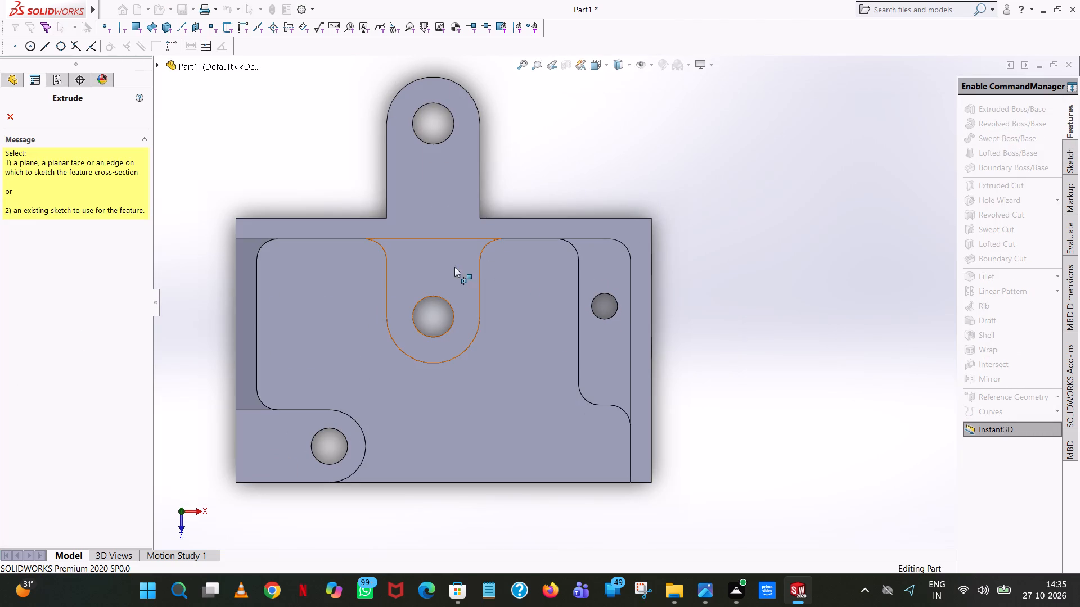
{"action": "scroll", "coordinate": [449, 270], "scroll_direction": "down", "scroll_amount": 3}
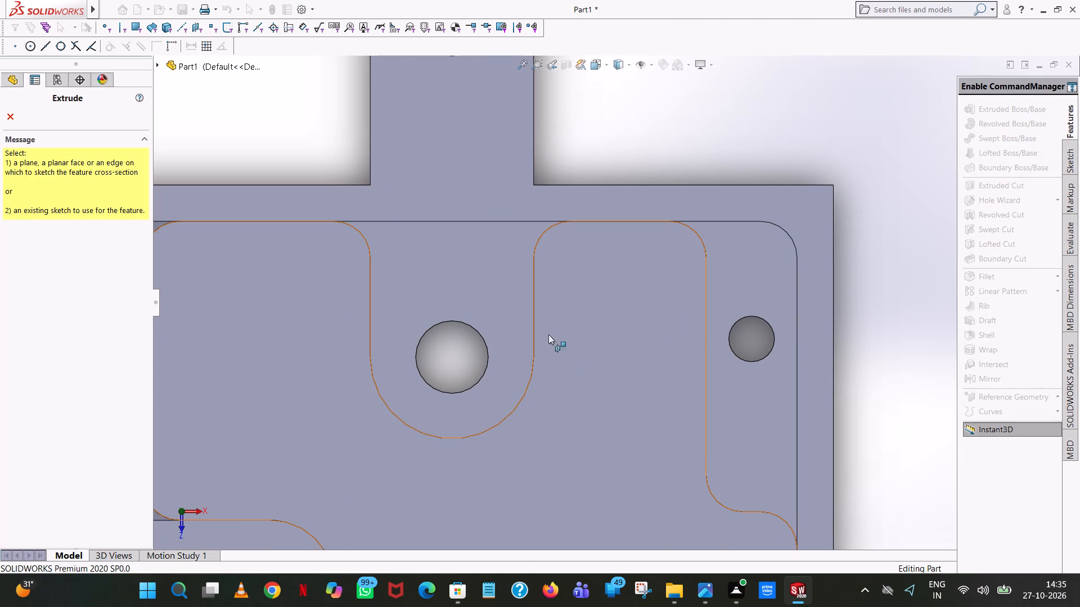
{"action": "left_click", "coordinate": [499, 302]}
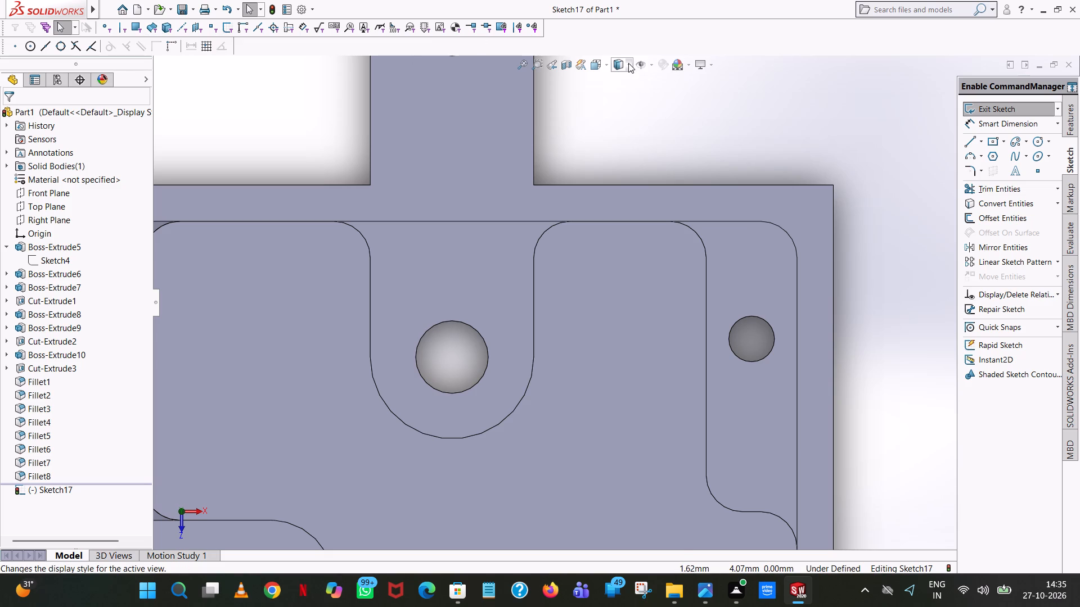
{"action": "left_click", "coordinate": [604, 62]}
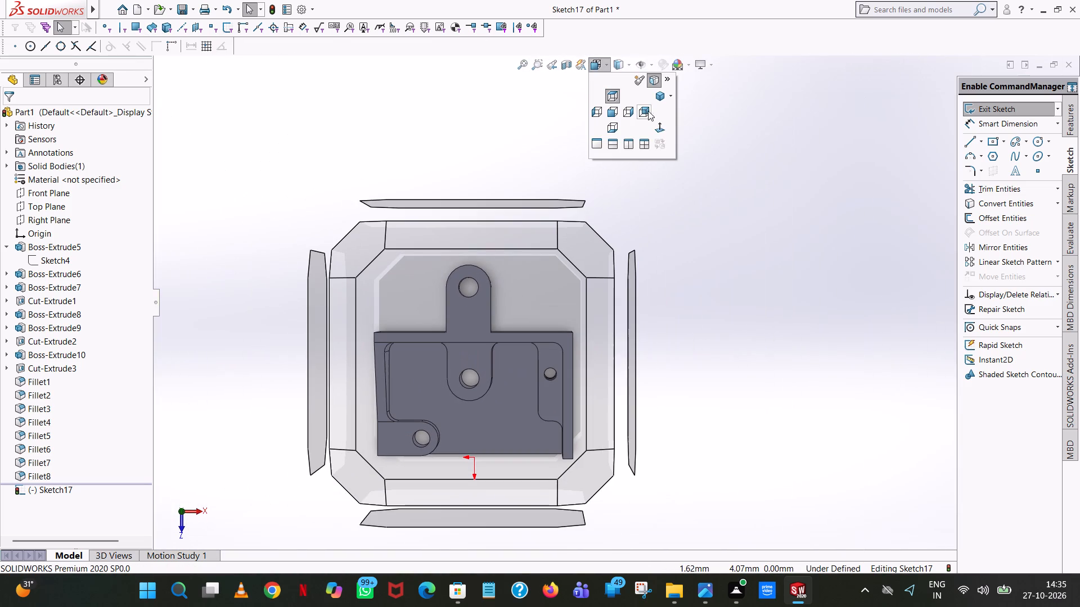
{"action": "left_click", "coordinate": [659, 133]}
Switch the model's display style to wireframe.
{"action": "left_click", "coordinate": [627, 64]}
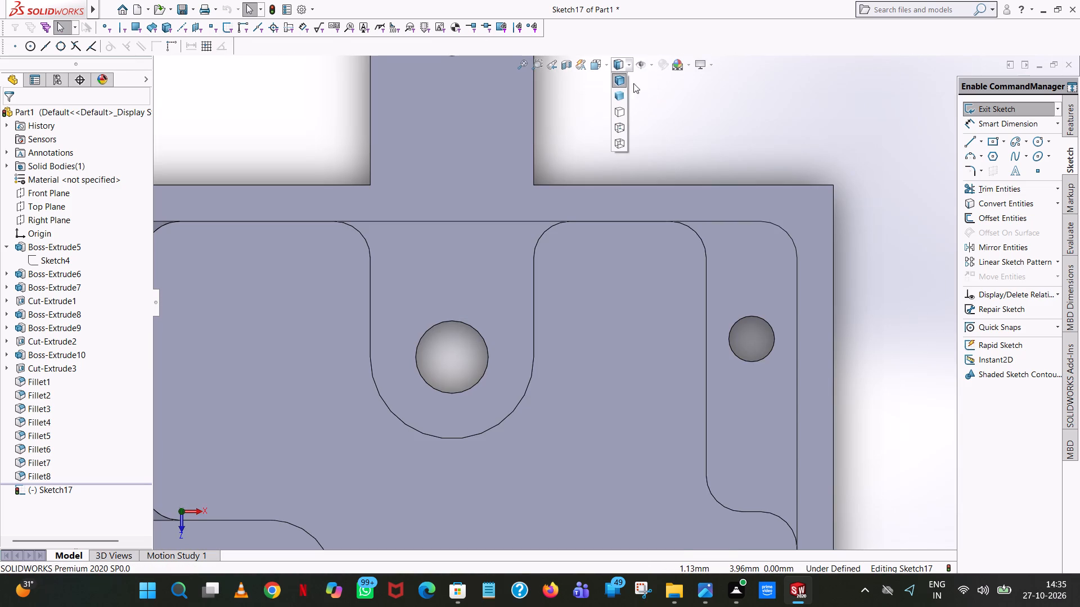
{"action": "left_click", "coordinate": [628, 142]}
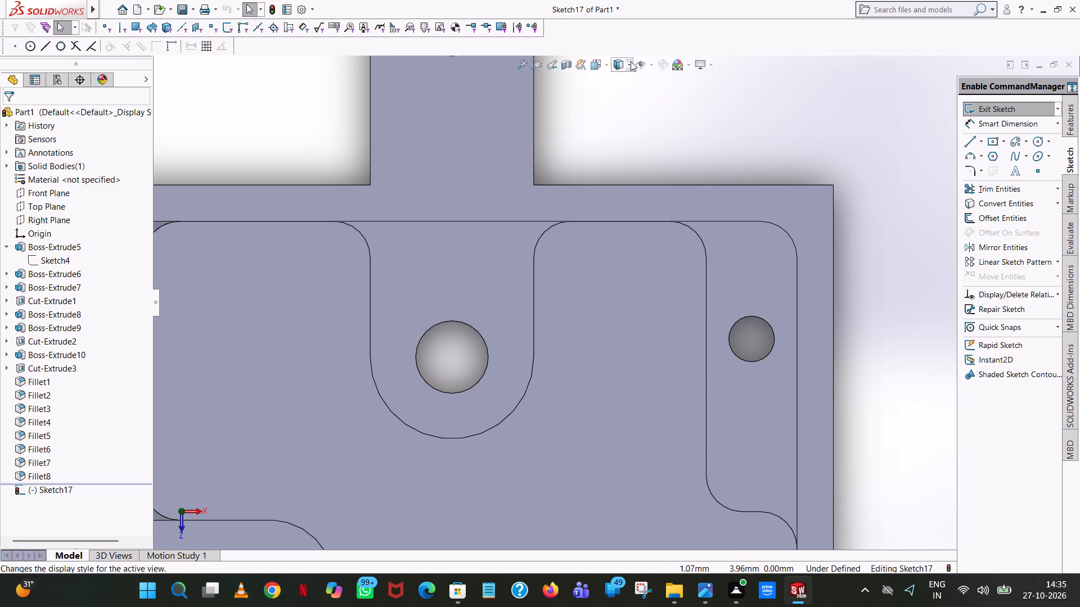
{"action": "left_click", "coordinate": [629, 62]}
{"action": "left_click", "coordinate": [619, 142]}
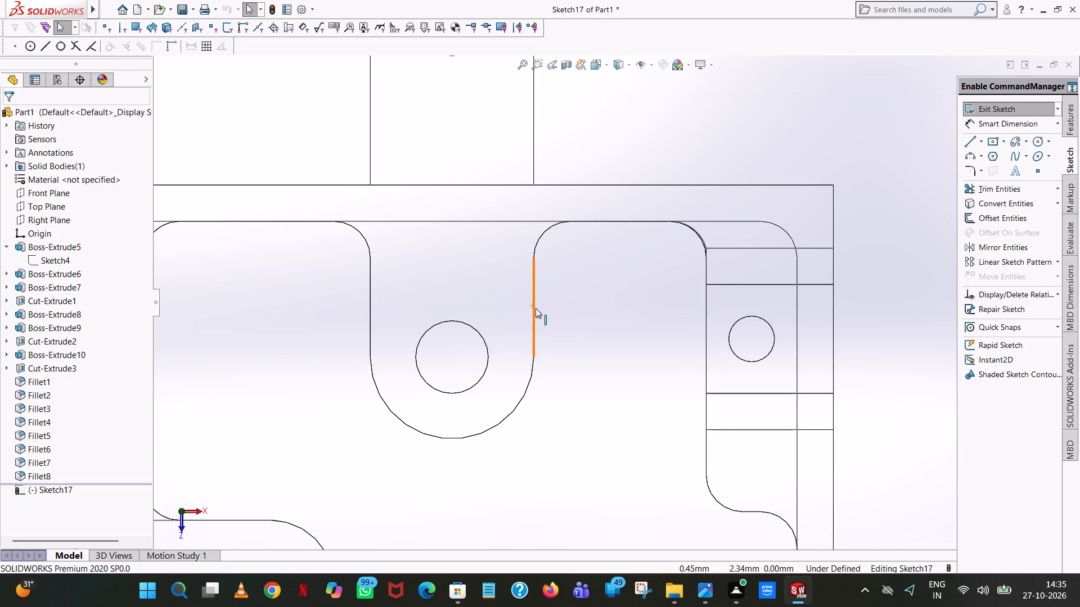
Sketch a circle concentric with the central boss's hole and set its radius to 0.875/2 mm.
{"action": "scroll", "coordinate": [535, 308], "scroll_direction": "up", "scroll_amount": 3}
{"action": "left_click", "coordinate": [1033, 144]}
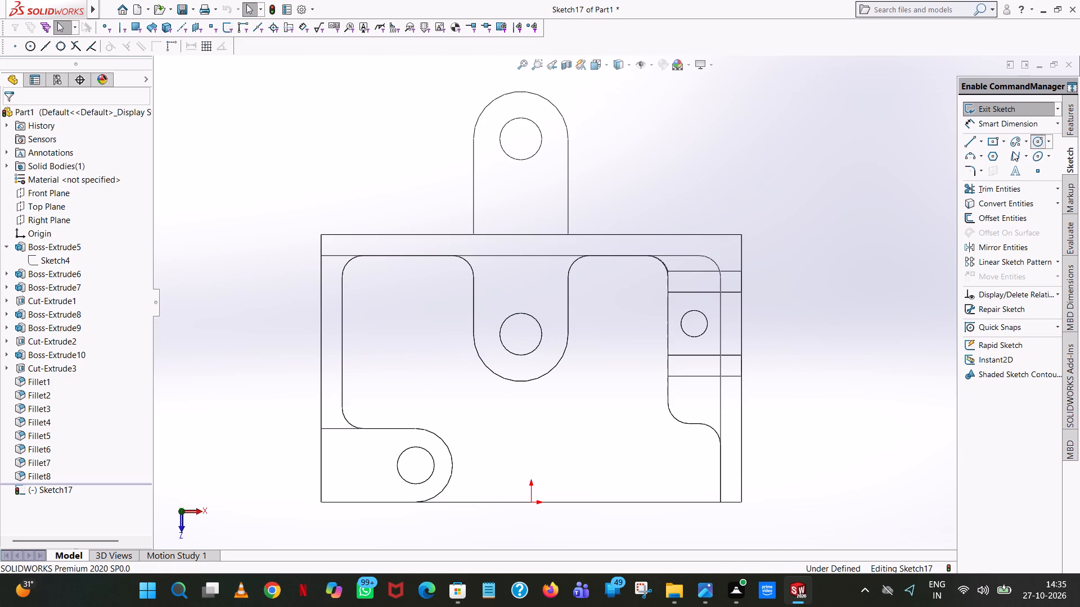
{"action": "scroll", "coordinate": [502, 325], "scroll_direction": "down", "scroll_amount": 5}
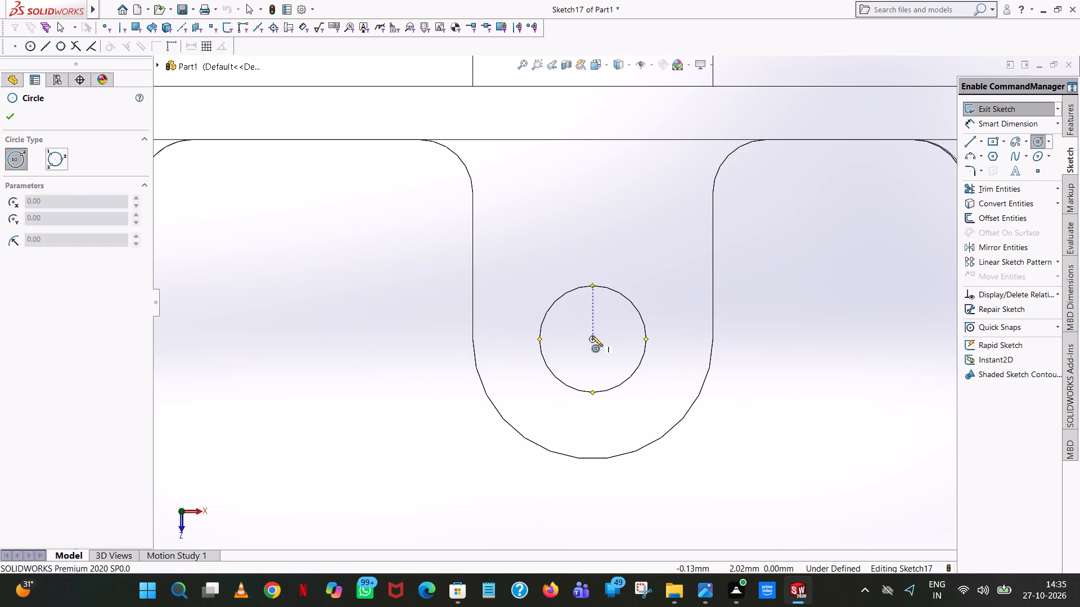
{"action": "left_click", "coordinate": [593, 338]}
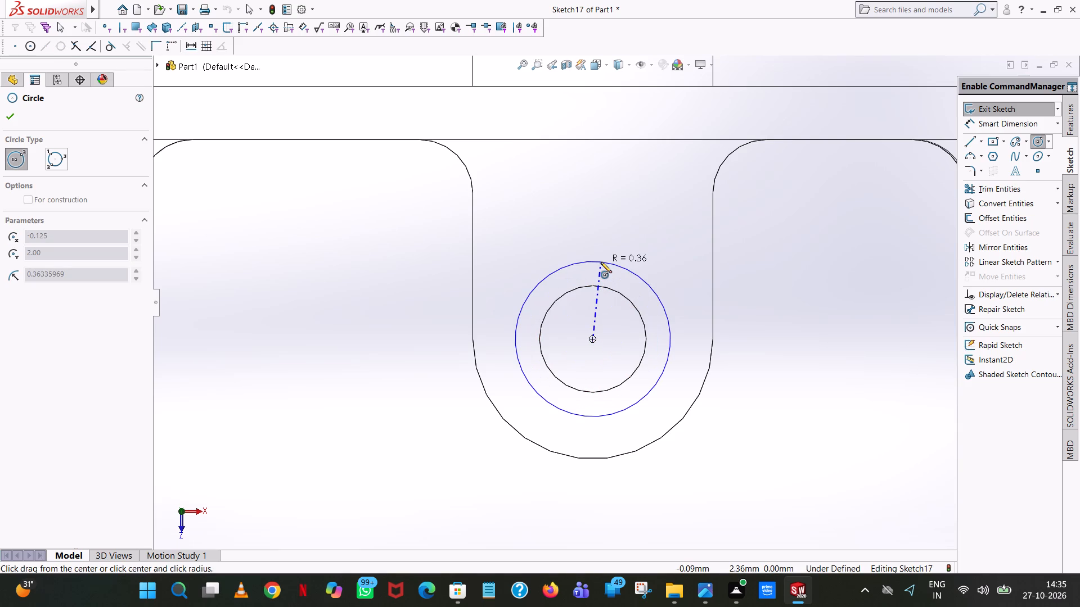
{"action": "left_click", "coordinate": [601, 262]}
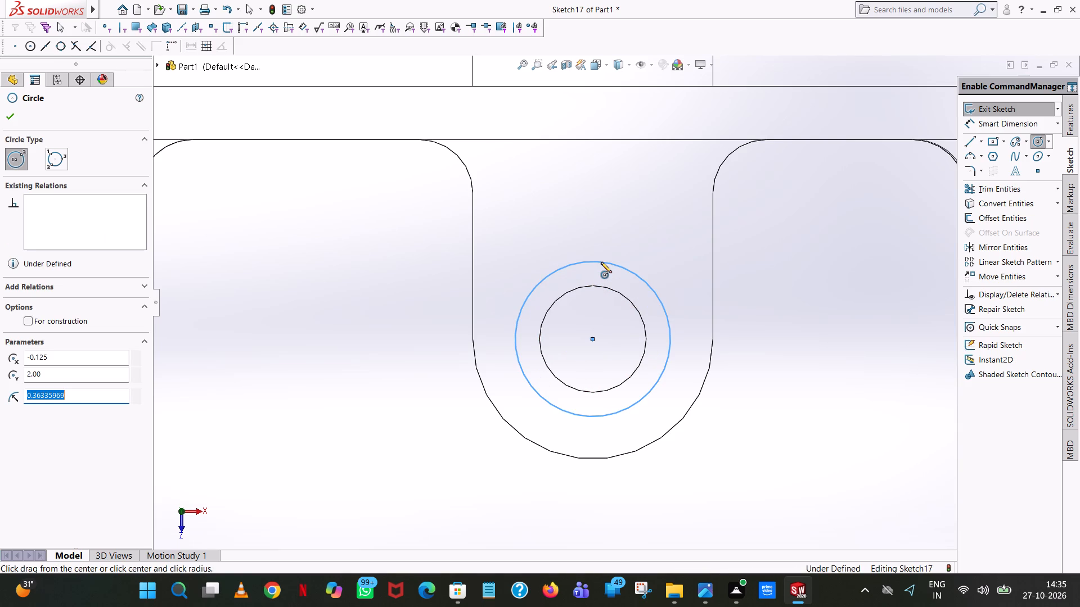
{"action": "type", "text": "0."}
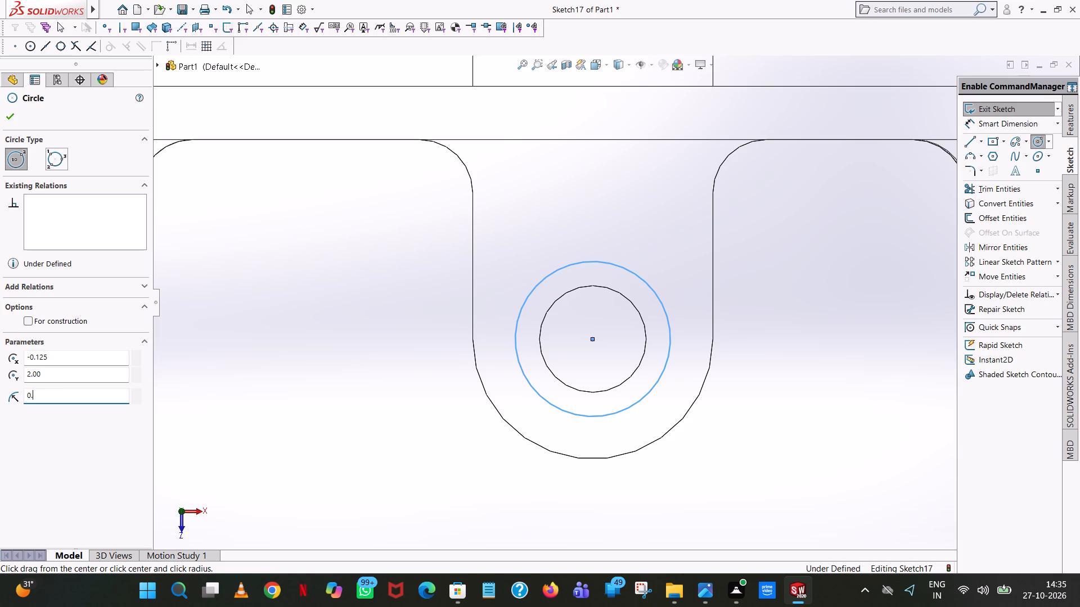
{"action": "type", "text": "87"}
{"action": "key", "text": "5"}
{"action": "key", "text": "slash"}
{"action": "key", "text": "2"}
{"action": "key", "text": "Return"}
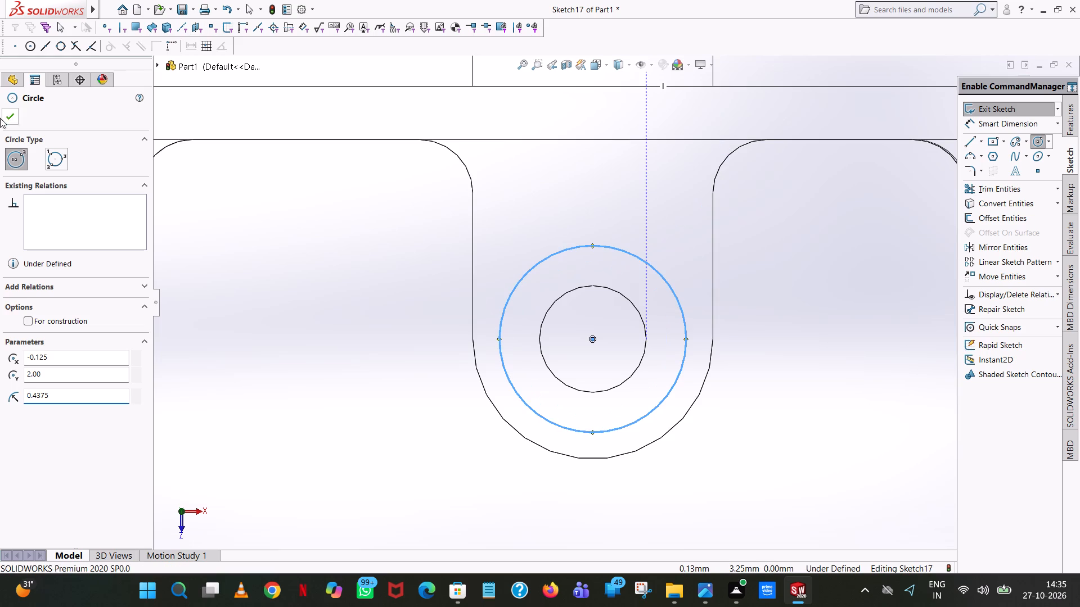
{"action": "left_click", "coordinate": [4, 115]}
Add a diameter dimension to the new circle around the central boss's hole.
{"action": "left_click", "coordinate": [1033, 121]}
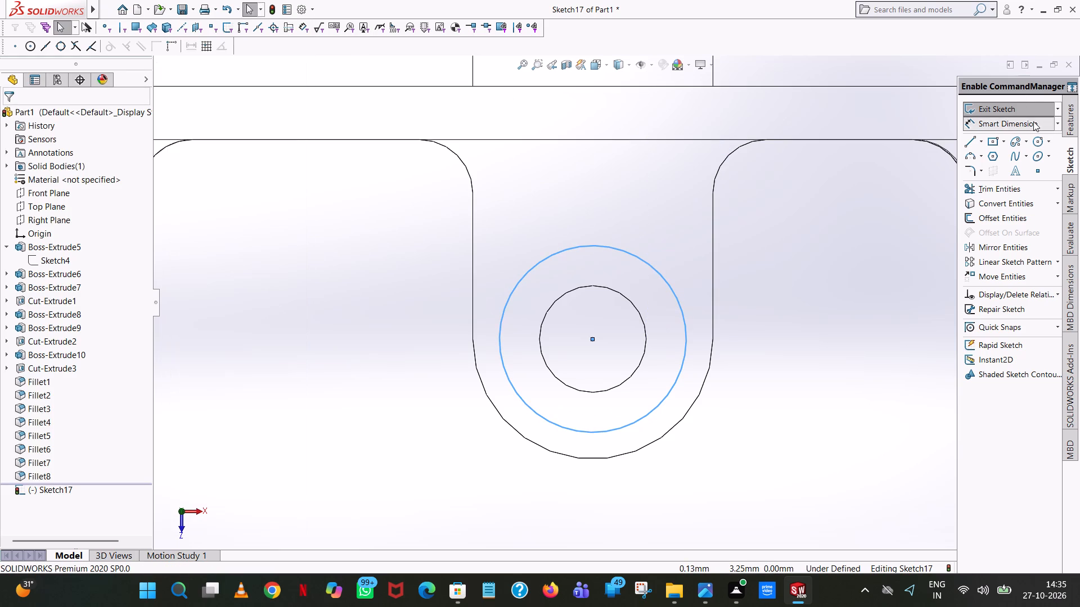
{"action": "left_click", "coordinate": [627, 251]}
{"action": "left_click", "coordinate": [775, 114]}
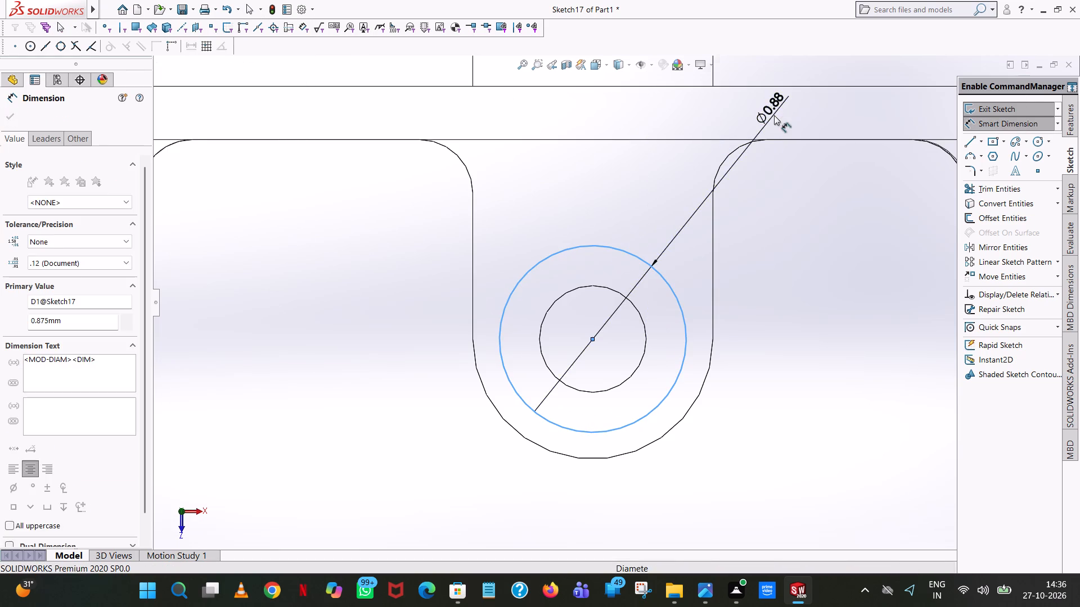
{"action": "left_click", "coordinate": [723, 99]}
{"action": "scroll", "coordinate": [695, 157], "scroll_direction": "up", "scroll_amount": 3}
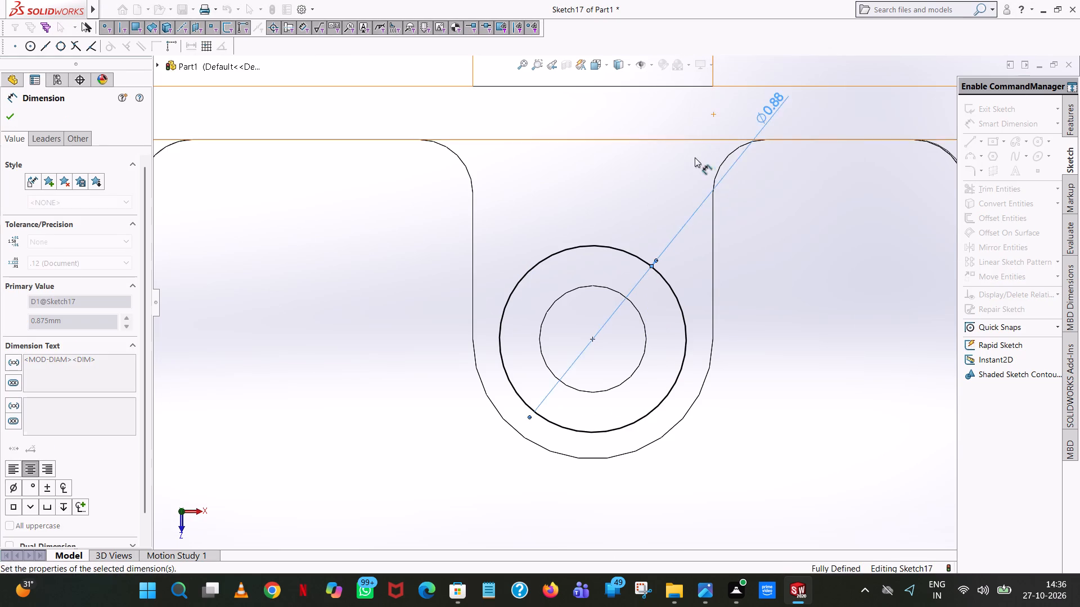
{"action": "scroll", "coordinate": [695, 157], "scroll_direction": "up", "scroll_amount": 9}
{"action": "left_click", "coordinate": [751, 138]}
Examine the sketched circle against the central boss and its hole in wireframe from several angles.
{"action": "scroll", "coordinate": [748, 339], "scroll_direction": "up", "scroll_amount": 1}
{"action": "middle_click_drag", "start_coordinate": [742, 336], "coordinate": [731, 236]}
{"action": "scroll", "coordinate": [732, 295], "scroll_direction": "up", "scroll_amount": 1}
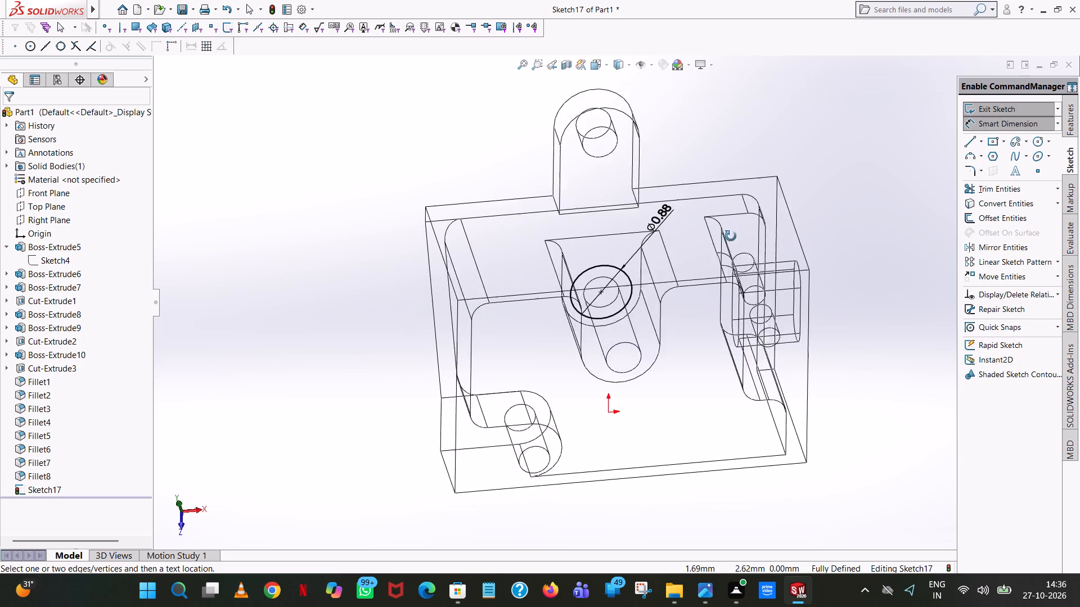
{"action": "middle_click_drag", "start_coordinate": [731, 236], "coordinate": [696, 112]}
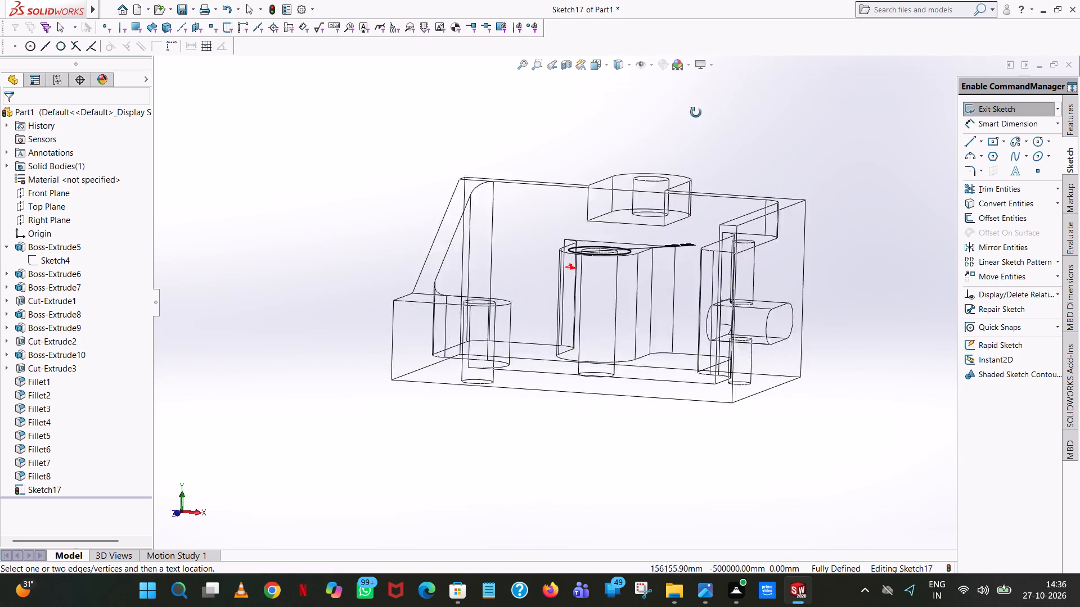
{"action": "middle_click_drag", "start_coordinate": [696, 112], "coordinate": [670, 171]}
{"action": "scroll", "coordinate": [669, 167], "scroll_direction": "up", "scroll_amount": 1}
{"action": "scroll", "coordinate": [678, 334], "scroll_direction": "down", "scroll_amount": 6}
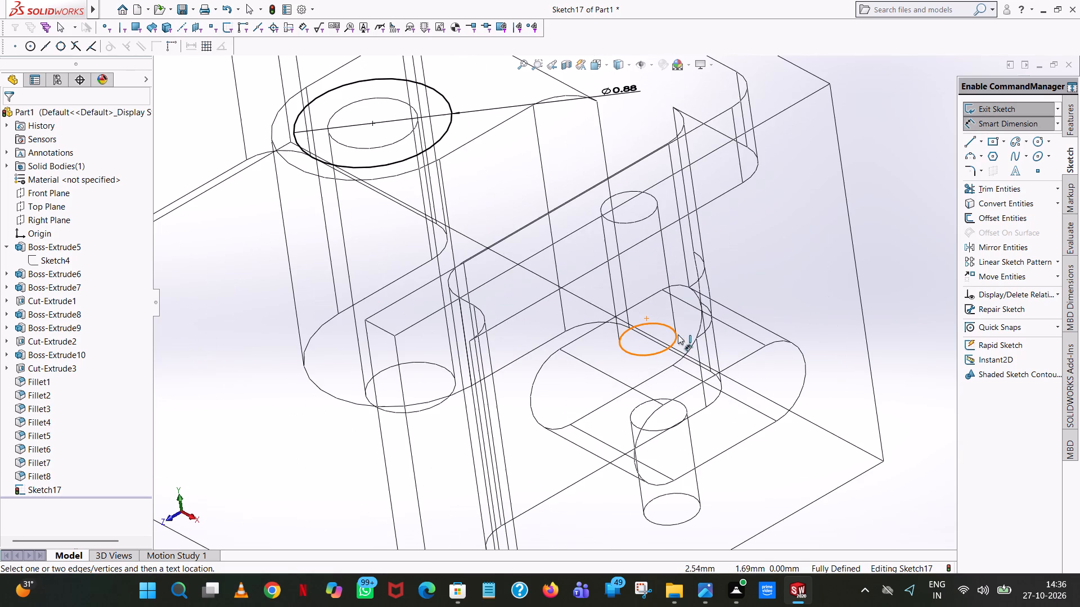
{"action": "scroll", "coordinate": [690, 305], "scroll_direction": "up", "scroll_amount": 3}
{"action": "scroll", "coordinate": [690, 305], "scroll_direction": "down", "scroll_amount": 1}
{"action": "middle_click_drag", "start_coordinate": [715, 286], "coordinate": [748, 235]}
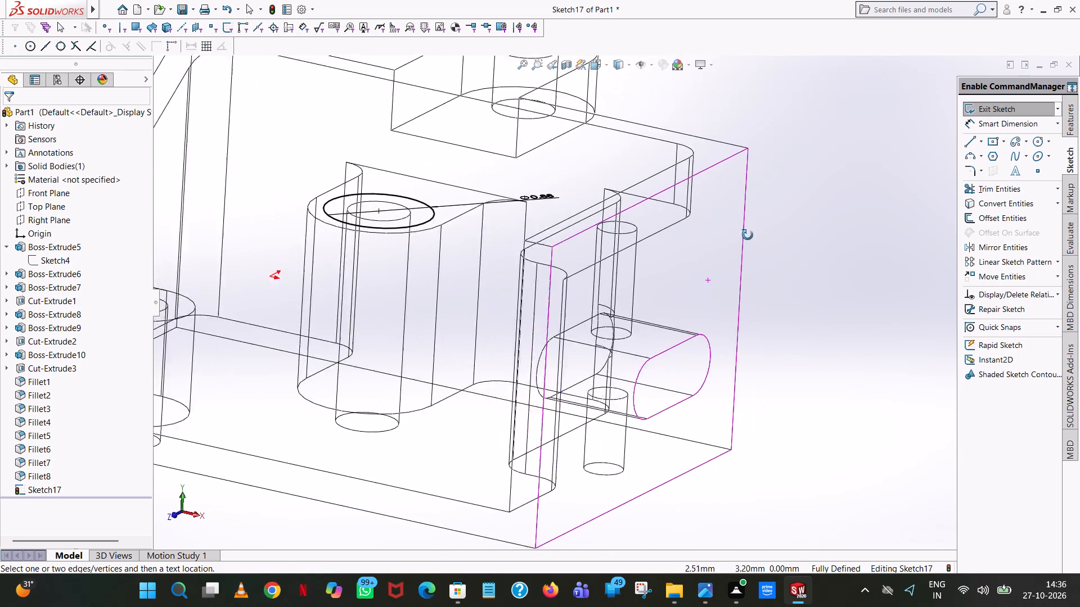
{"action": "middle_click_drag", "start_coordinate": [748, 235], "coordinate": [860, 236]}
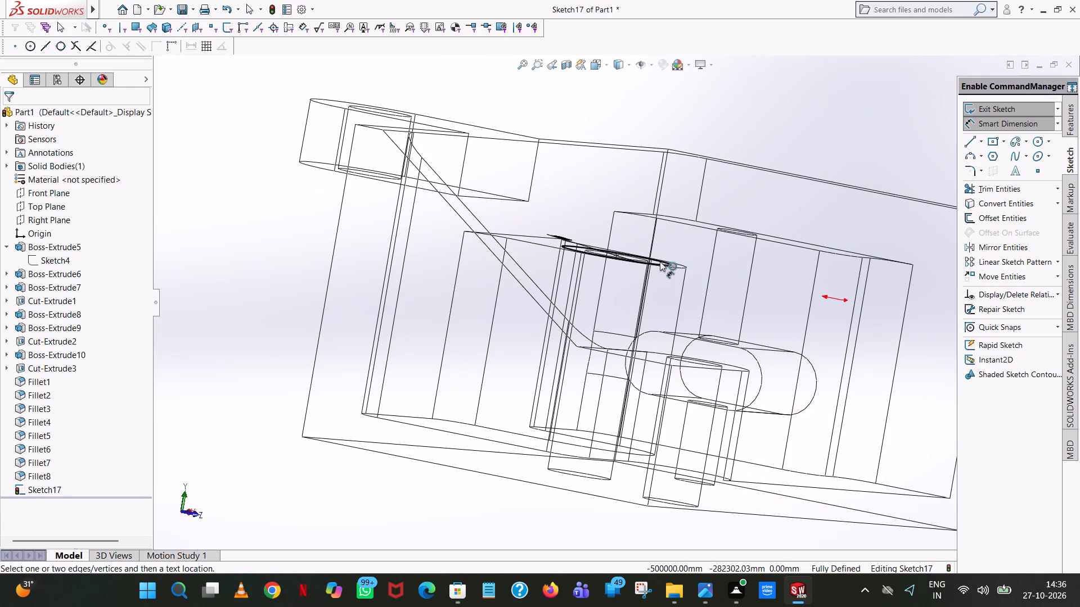
{"action": "middle_click_drag", "start_coordinate": [654, 289], "coordinate": [596, 282]}
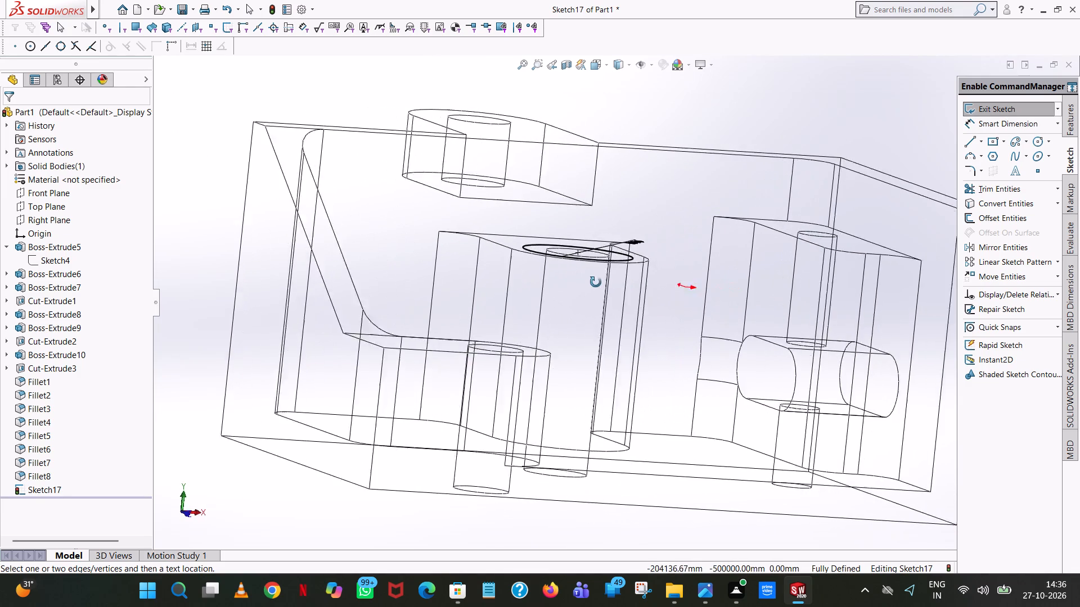
{"action": "middle_click_drag", "start_coordinate": [596, 282], "coordinate": [608, 333]}
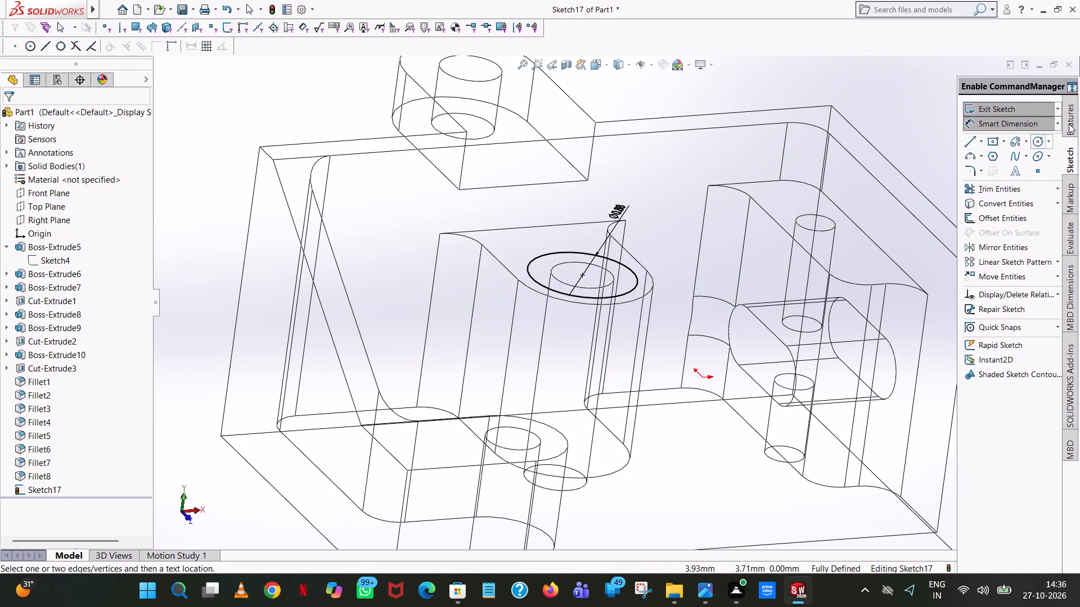
Cut the circle into the central boss as a blind extruded cut 1.25 mm deep.
{"action": "left_click", "coordinate": [1069, 124]}
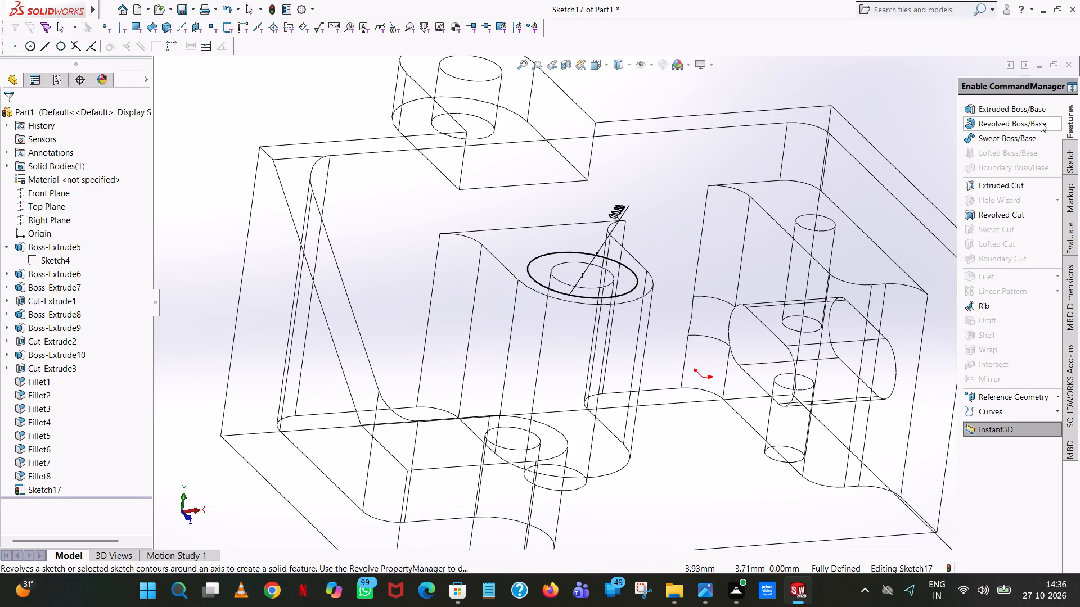
{"action": "left_click", "coordinate": [1016, 192]}
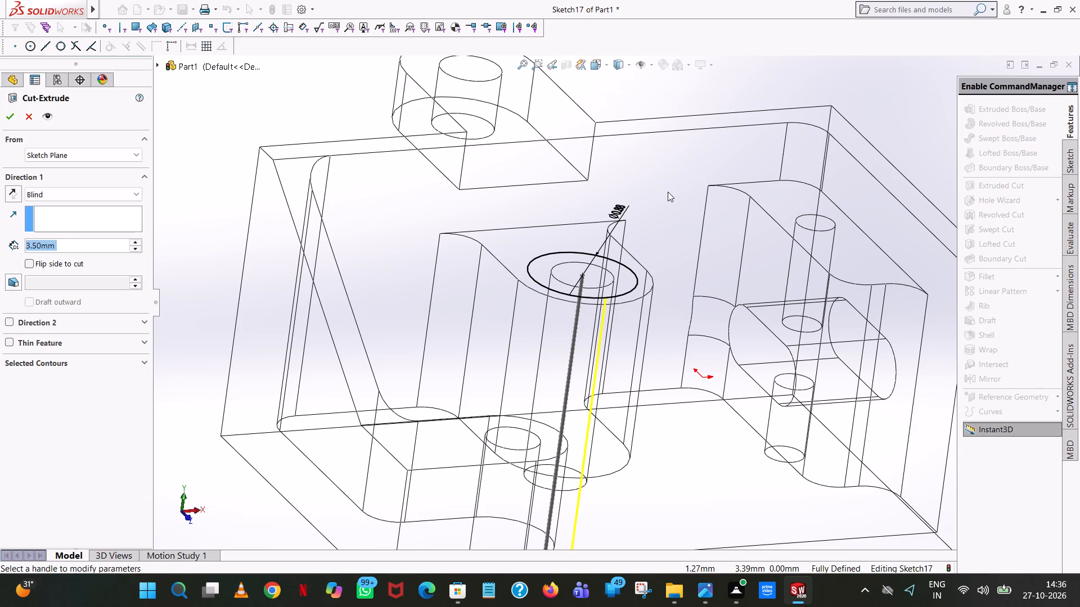
{"action": "left_click", "coordinate": [616, 270]}
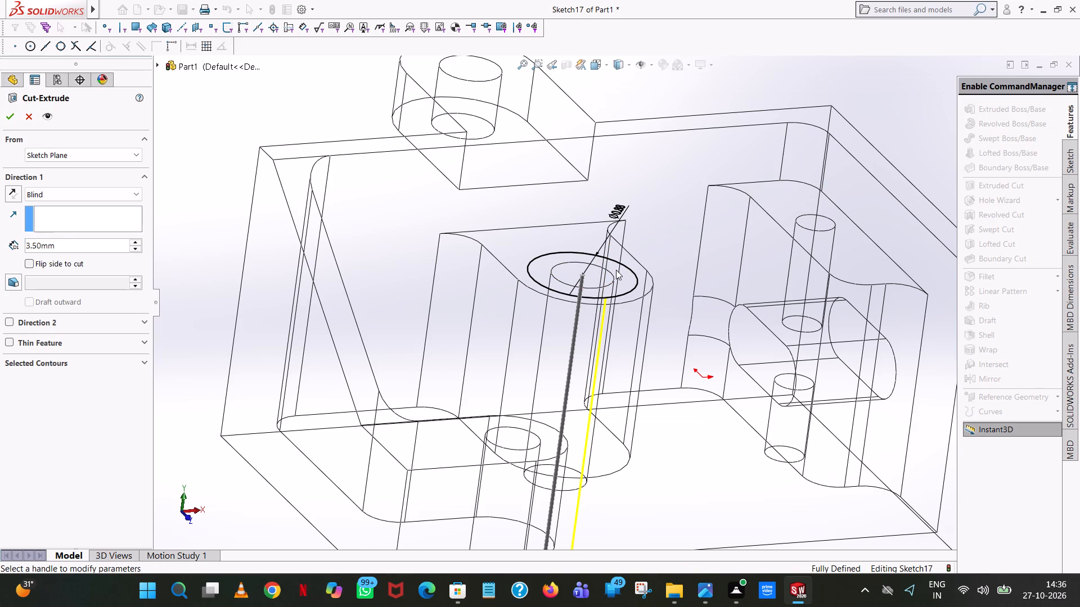
{"action": "double_click", "coordinate": [77, 248]}
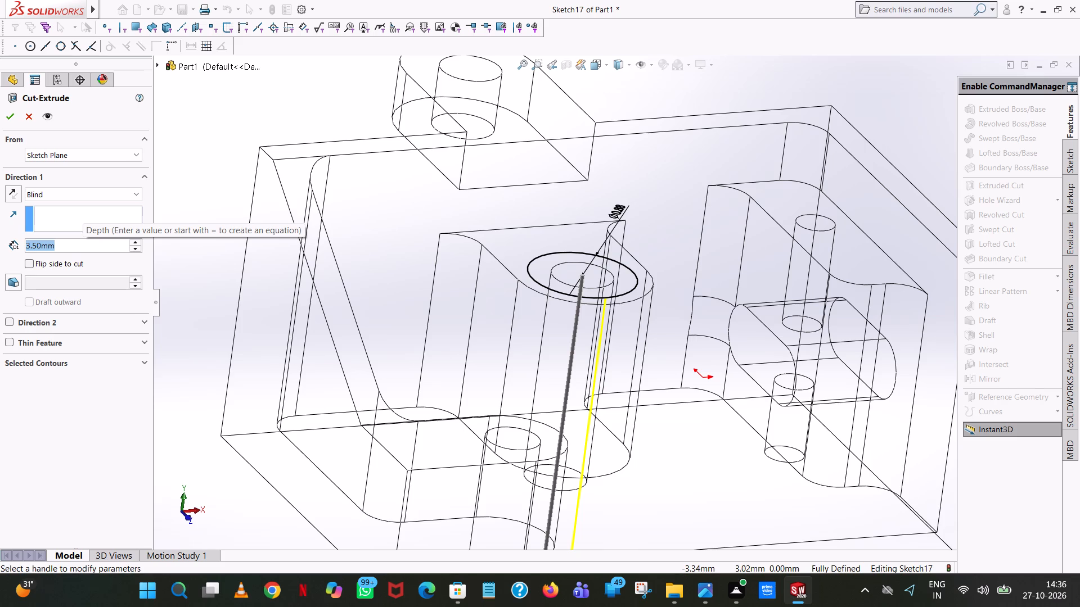
{"action": "key", "text": "1"}
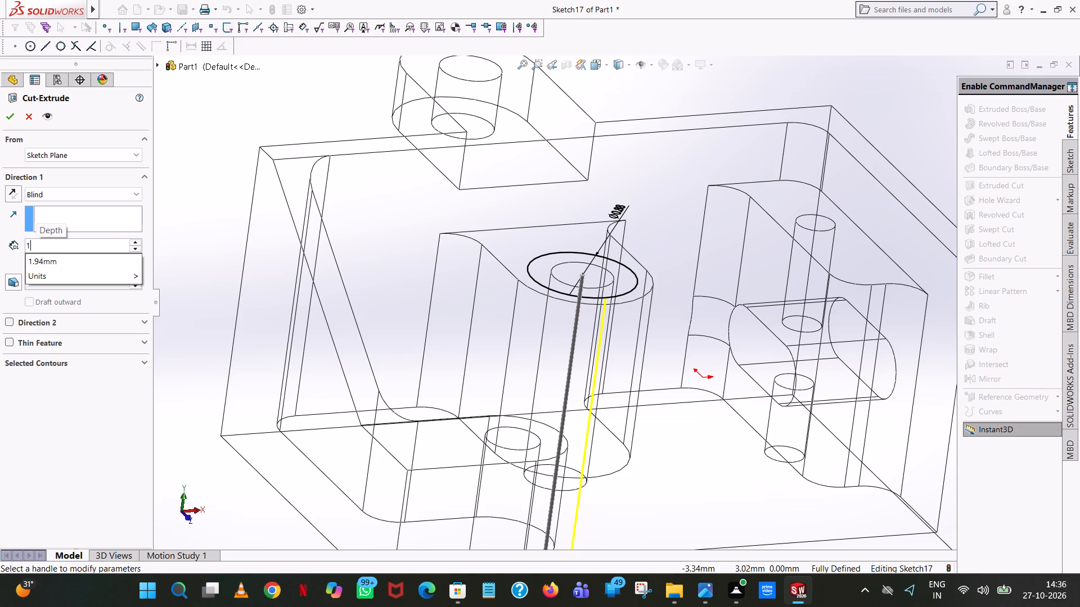
{"action": "key", "text": "period"}
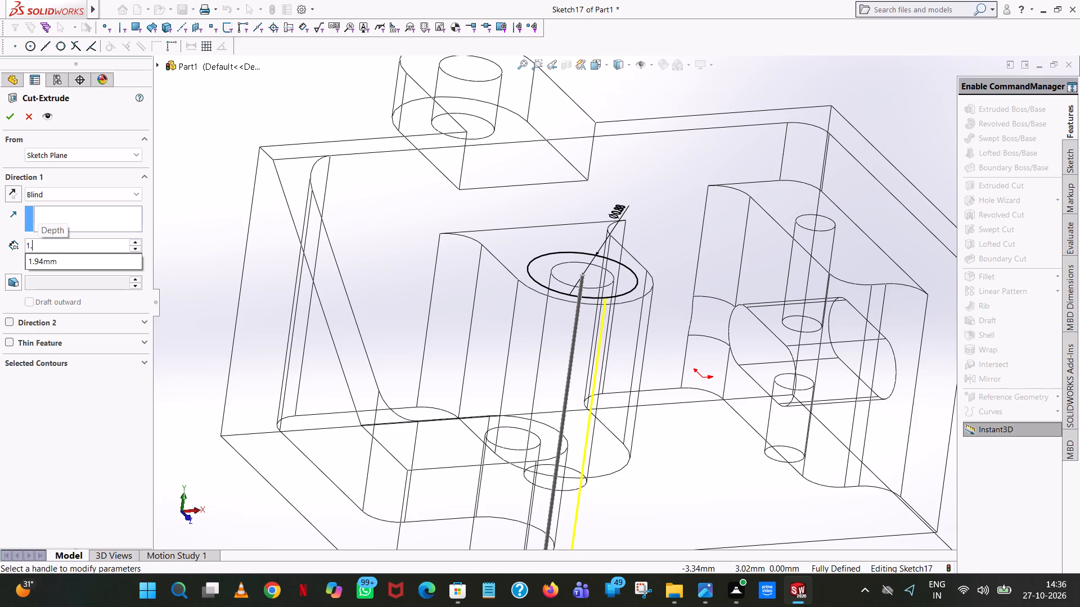
{"action": "key", "text": "2"}
{"action": "key", "text": "5"}
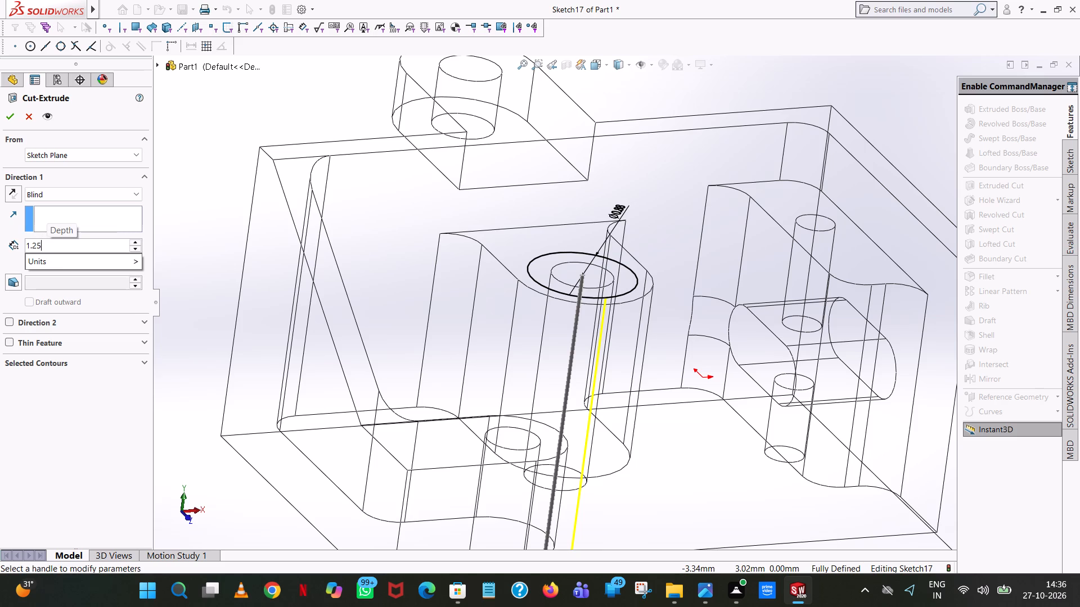
{"action": "key", "text": "Return"}
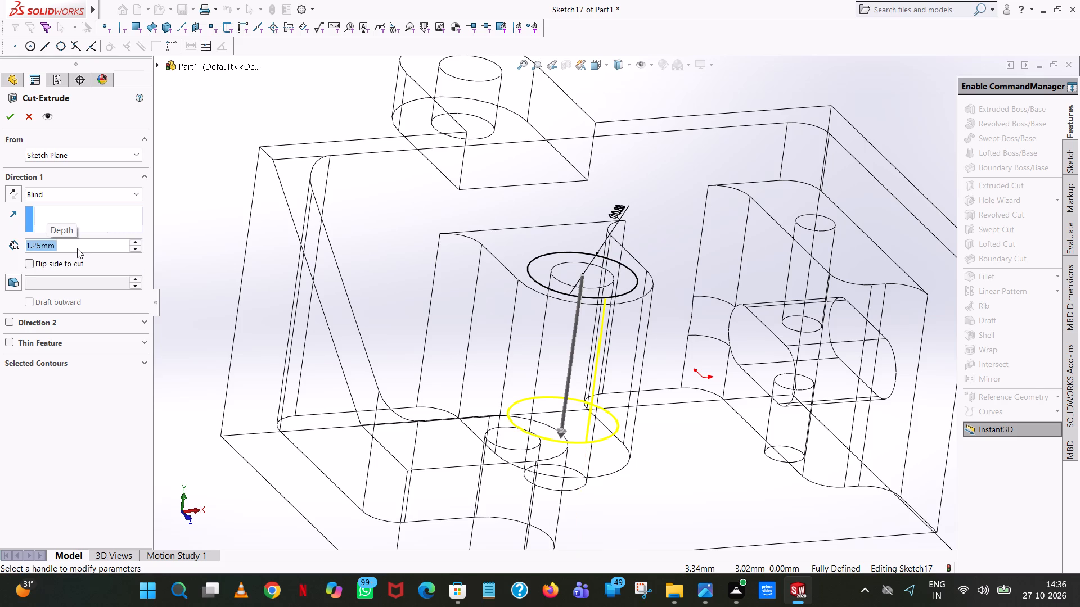
{"action": "left_click", "coordinate": [12, 115]}
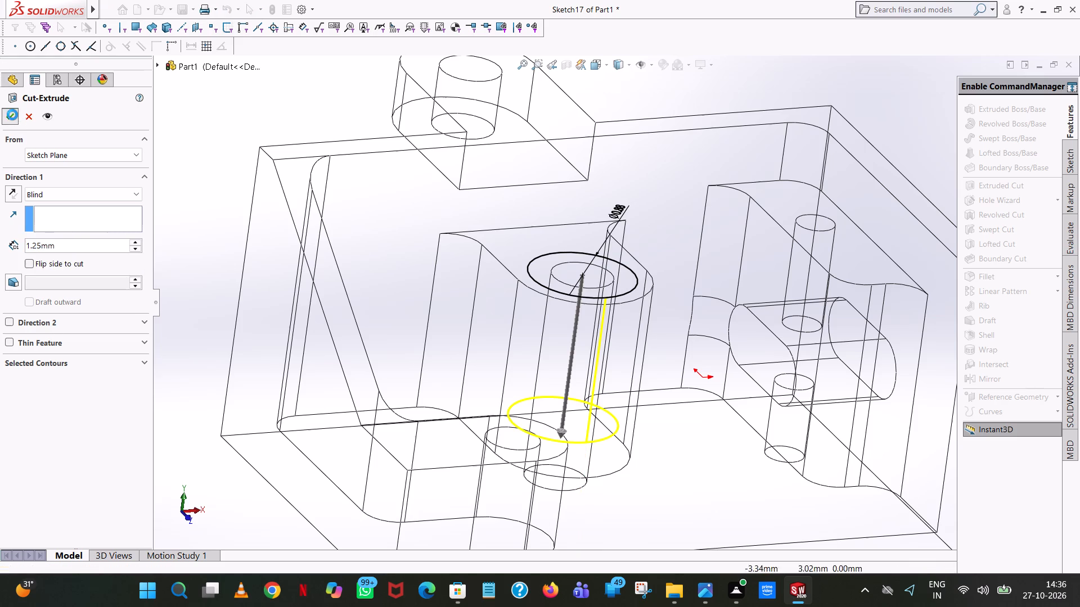
Examine the new cut in the central boss in wireframe from several angles.
{"action": "left_click", "coordinate": [901, 118]}
{"action": "middle_click_drag", "start_coordinate": [899, 118], "coordinate": [873, 99]}
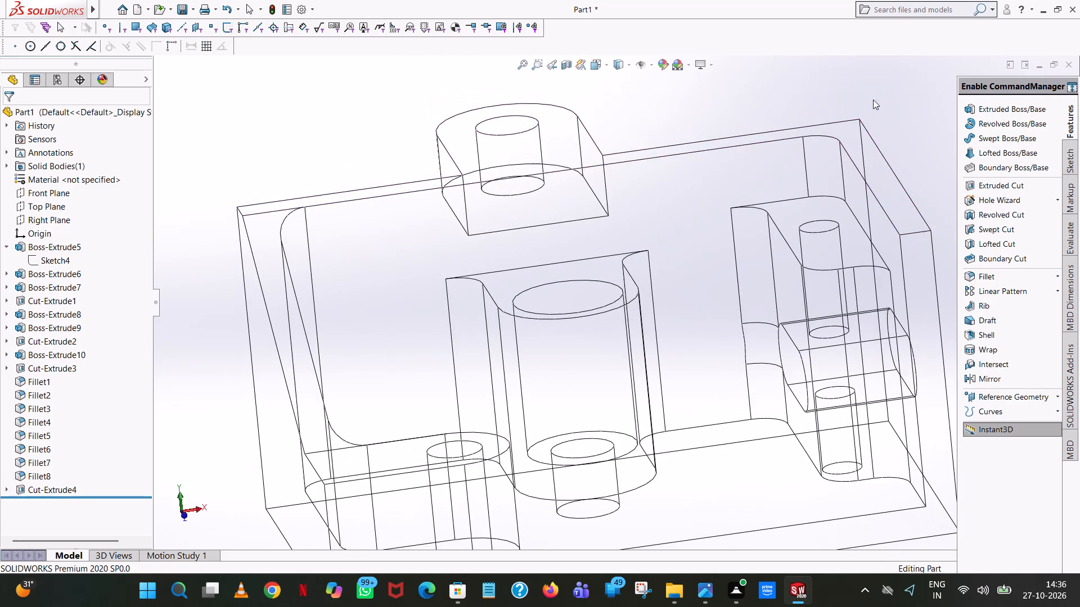
{"action": "scroll", "coordinate": [662, 340], "scroll_direction": "up", "scroll_amount": 2}
{"action": "middle_click_drag", "start_coordinate": [685, 373], "coordinate": [652, 334]}
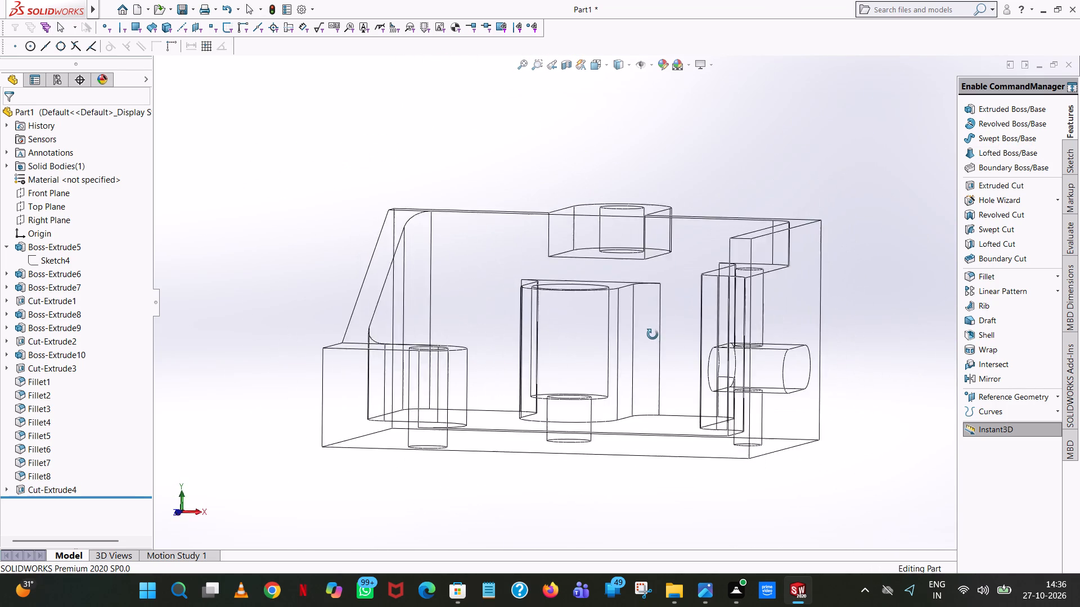
{"action": "middle_click_drag", "start_coordinate": [652, 334], "coordinate": [718, 309]}
{"action": "scroll", "coordinate": [720, 233], "scroll_direction": "up", "scroll_amount": 1}
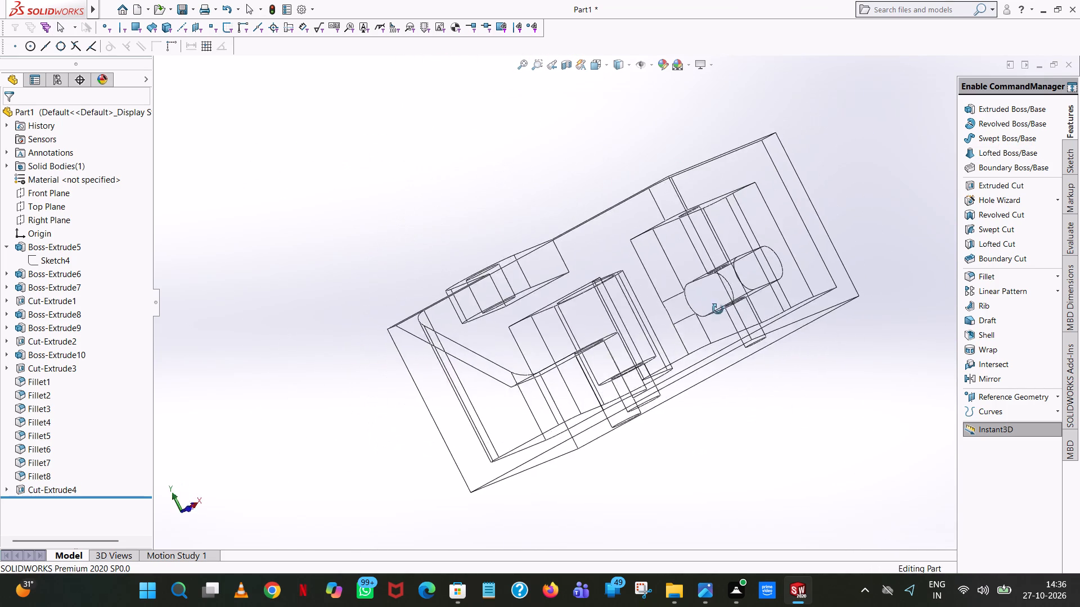
{"action": "middle_click_drag", "start_coordinate": [718, 309], "coordinate": [391, 350]}
{"action": "scroll", "coordinate": [391, 350], "scroll_direction": "up", "scroll_amount": 1}
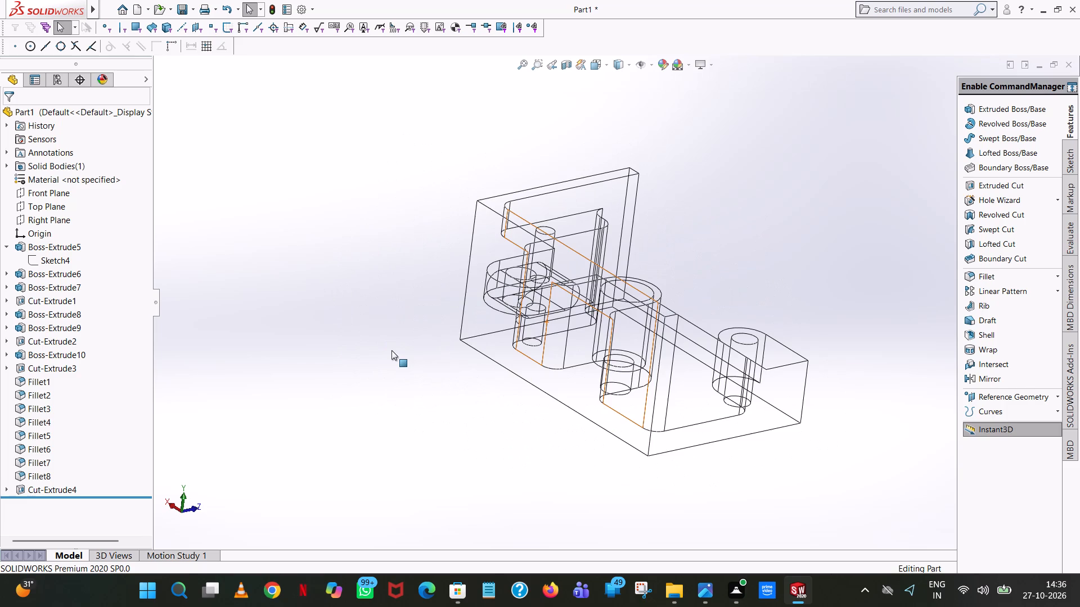
{"action": "scroll", "coordinate": [587, 363], "scroll_direction": "down", "scroll_amount": 7}
{"action": "middle_click_drag", "start_coordinate": [691, 373], "coordinate": [718, 330]}
{"action": "scroll", "coordinate": [718, 330], "scroll_direction": "down", "scroll_amount": 2}
{"action": "scroll", "coordinate": [718, 330], "scroll_direction": "up", "scroll_amount": 9}
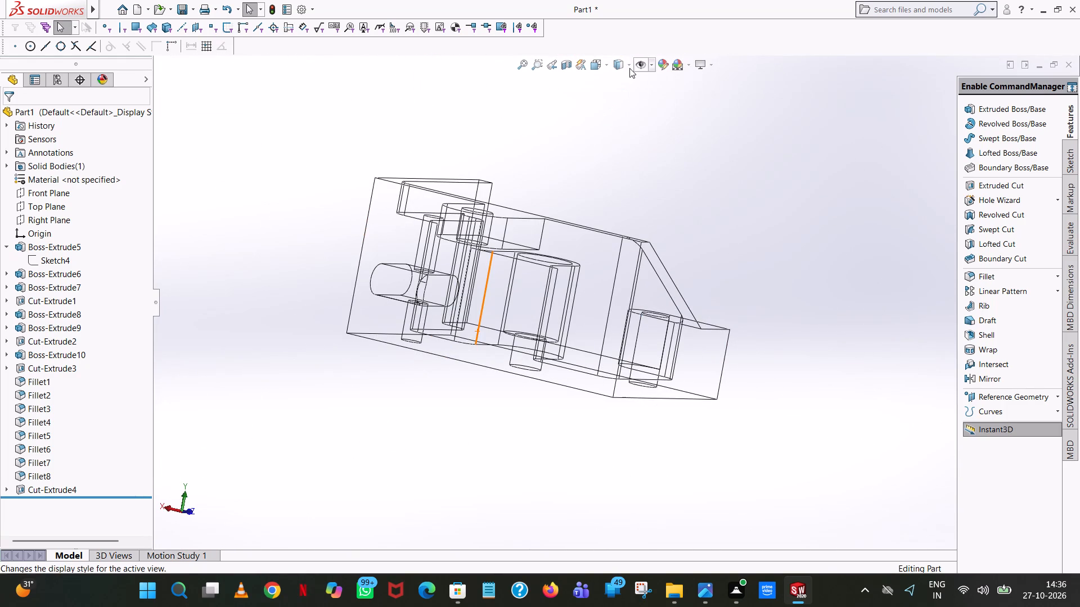
Show the model with hidden lines visible and examine the boss holes and side slot from several angles.
{"action": "left_click", "coordinate": [629, 68]}
{"action": "left_click", "coordinate": [616, 125]}
{"action": "scroll", "coordinate": [566, 248], "scroll_direction": "down", "scroll_amount": 3}
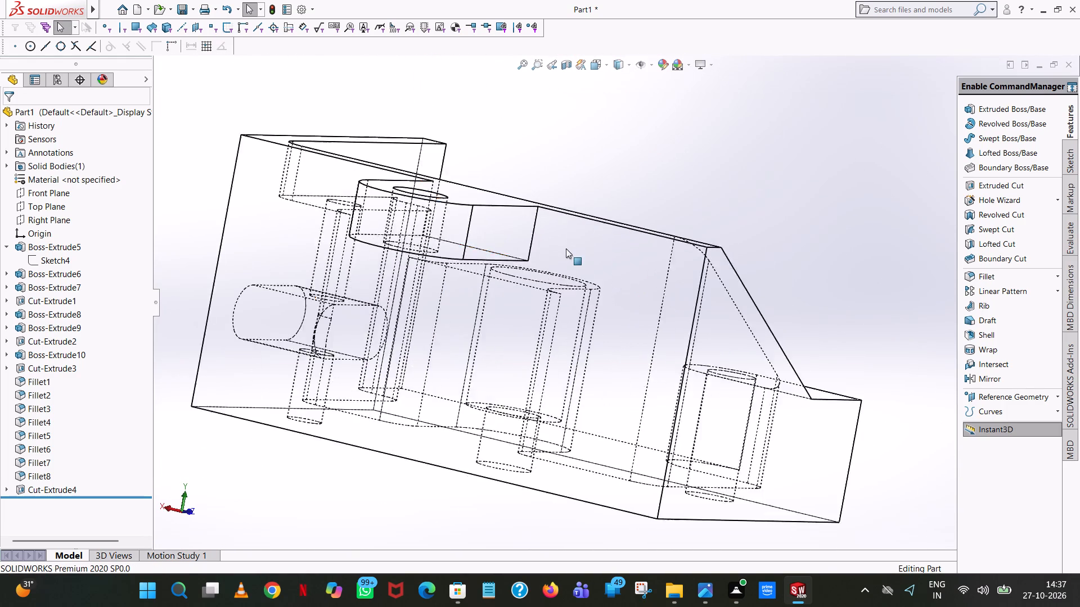
{"action": "scroll", "coordinate": [566, 248], "scroll_direction": "down", "scroll_amount": 2}
{"action": "middle_click_drag", "start_coordinate": [566, 248], "coordinate": [608, 277]}
{"action": "scroll", "coordinate": [608, 278], "scroll_direction": "up", "scroll_amount": 4}
{"action": "middle_click_drag", "start_coordinate": [597, 301], "coordinate": [677, 330]}
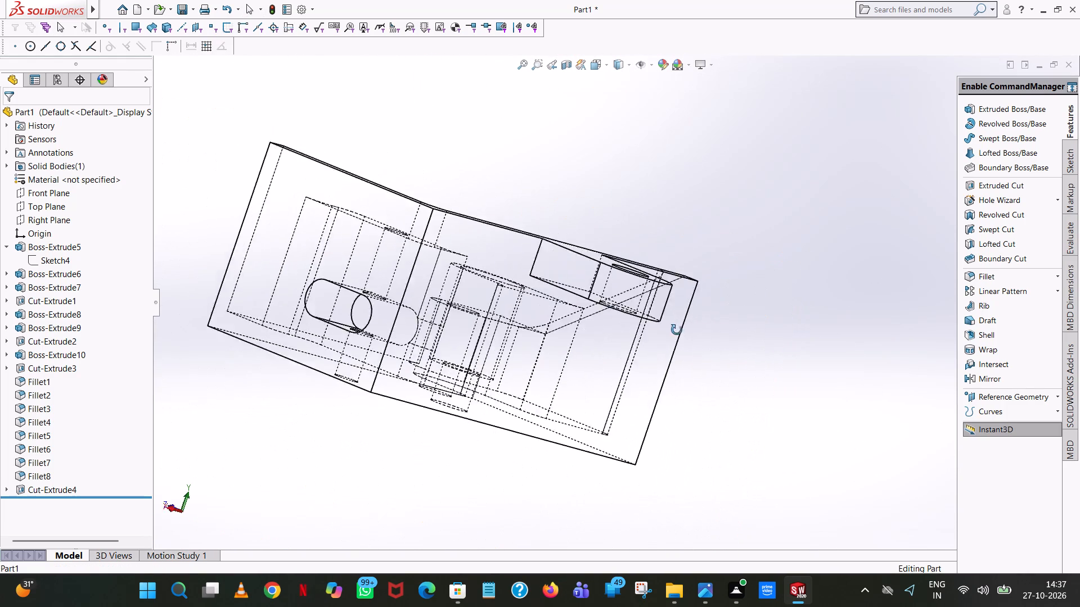
{"action": "middle_click_drag", "start_coordinate": [677, 330], "coordinate": [852, 409]}
{"action": "scroll", "coordinate": [650, 371], "scroll_direction": "up", "scroll_amount": 1}
{"action": "scroll", "coordinate": [512, 323], "scroll_direction": "down", "scroll_amount": 8}
{"action": "scroll", "coordinate": [528, 308], "scroll_direction": "up", "scroll_amount": 7}
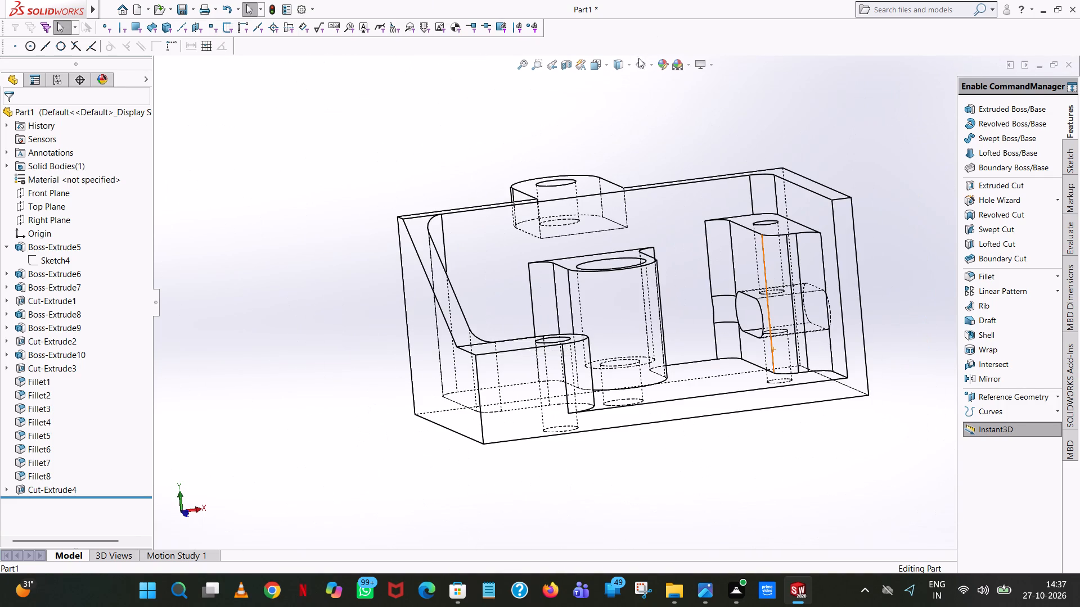
Shade the model, first with edges and then without, and examine the pocket, bosses and holes from several angles.
{"action": "left_click", "coordinate": [632, 66]}
{"action": "left_click", "coordinate": [624, 80]}
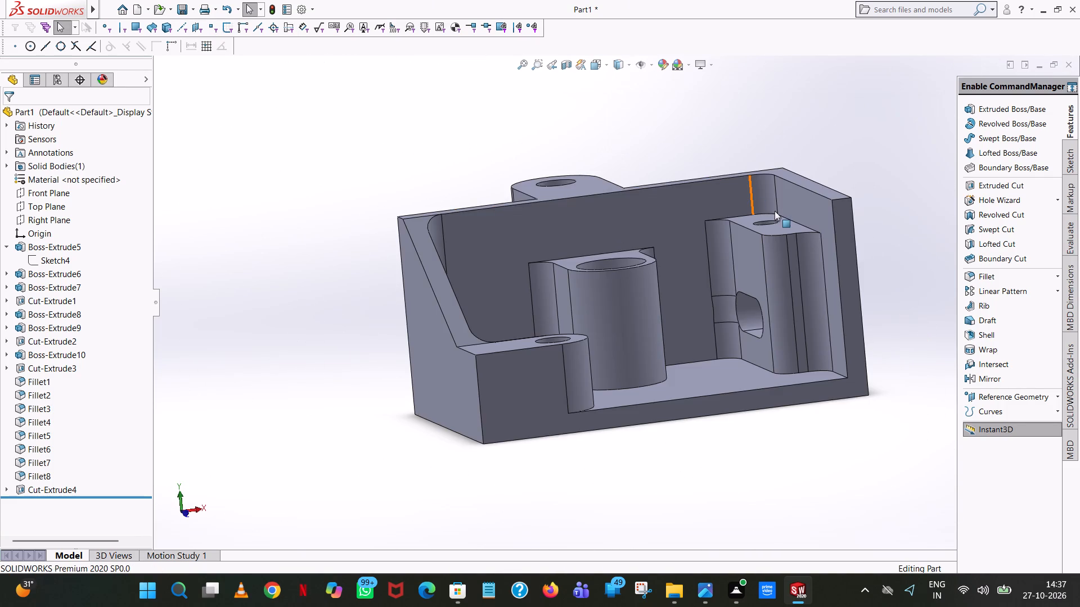
{"action": "scroll", "coordinate": [775, 211], "scroll_direction": "up", "scroll_amount": 1}
{"action": "middle_click_drag", "start_coordinate": [776, 211], "coordinate": [788, 346]}
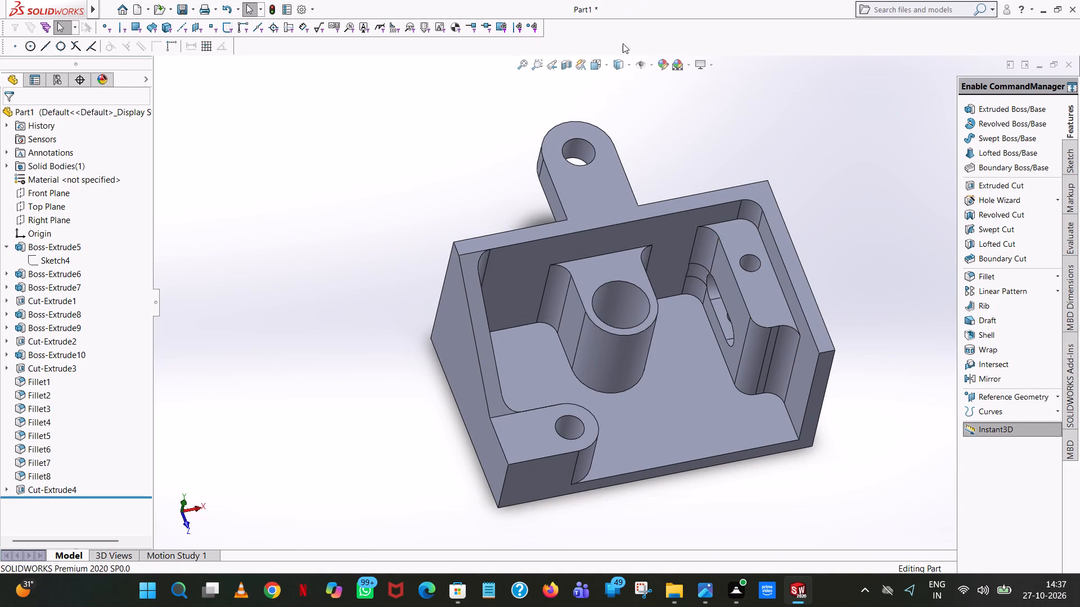
{"action": "left_click", "coordinate": [627, 66]}
{"action": "left_click", "coordinate": [618, 97]}
{"action": "middle_click_drag", "start_coordinate": [675, 230], "coordinate": [716, 229]}
{"action": "scroll", "coordinate": [683, 249], "scroll_direction": "up", "scroll_amount": 1}
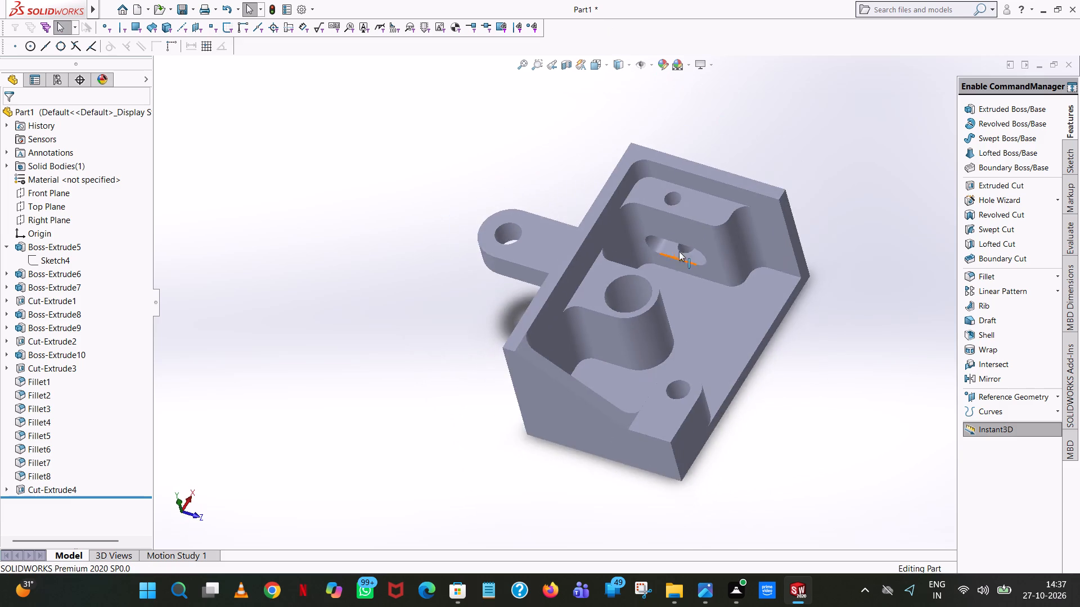
{"action": "scroll", "coordinate": [672, 256], "scroll_direction": "down", "scroll_amount": 10}
{"action": "scroll", "coordinate": [661, 263], "scroll_direction": "up", "scroll_amount": 8}
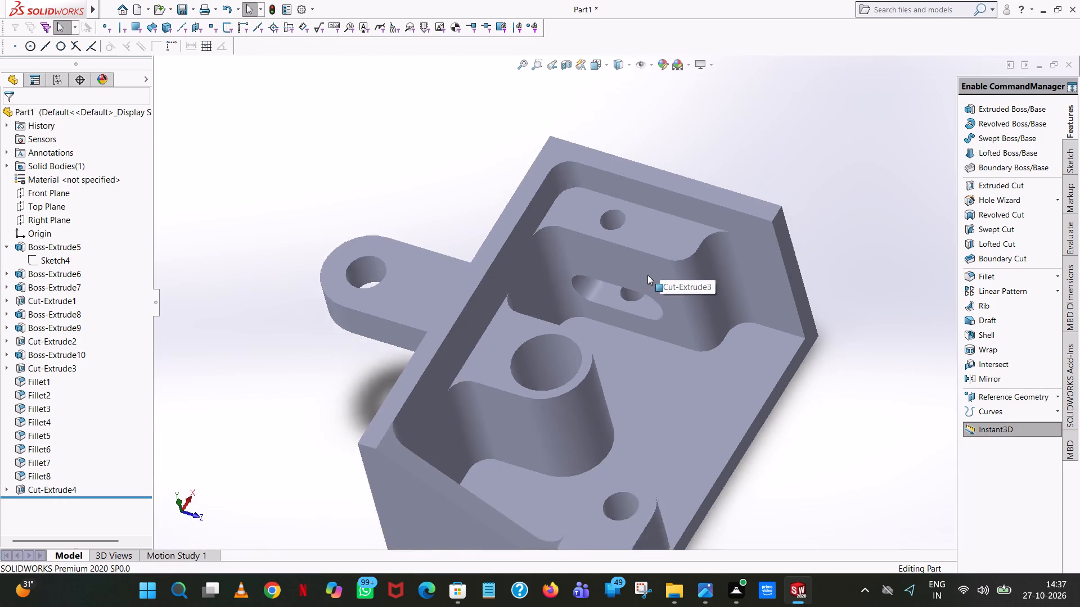
{"action": "scroll", "coordinate": [647, 275], "scroll_direction": "up", "scroll_amount": 2}
{"action": "middle_click_drag", "start_coordinate": [645, 292], "coordinate": [547, 257]}
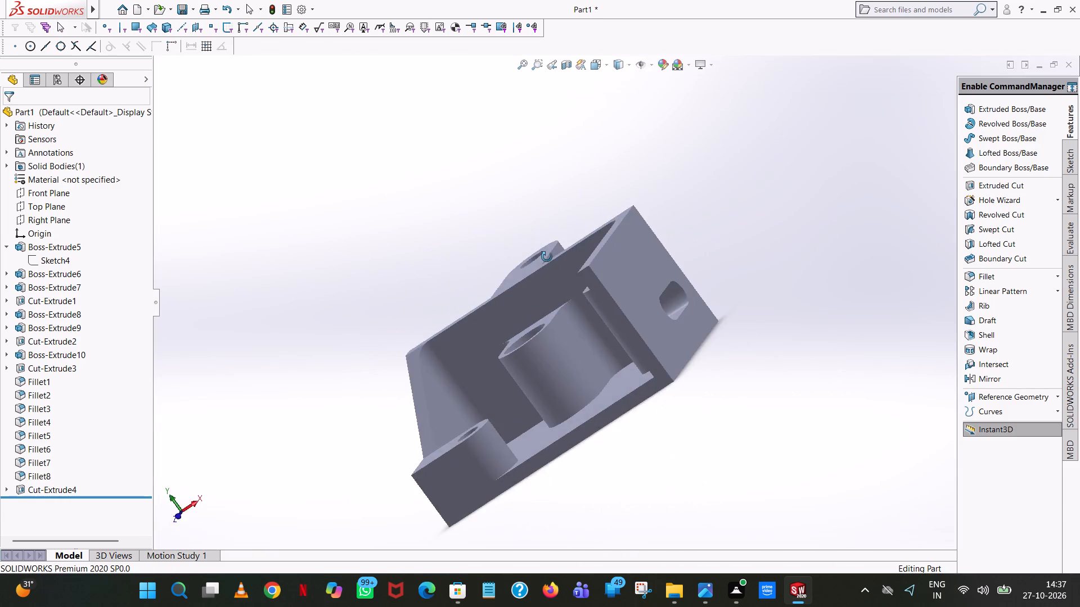
{"action": "middle_click_drag", "start_coordinate": [547, 257], "coordinate": [637, 291]}
{"action": "scroll", "coordinate": [671, 240], "scroll_direction": "up", "scroll_amount": 1}
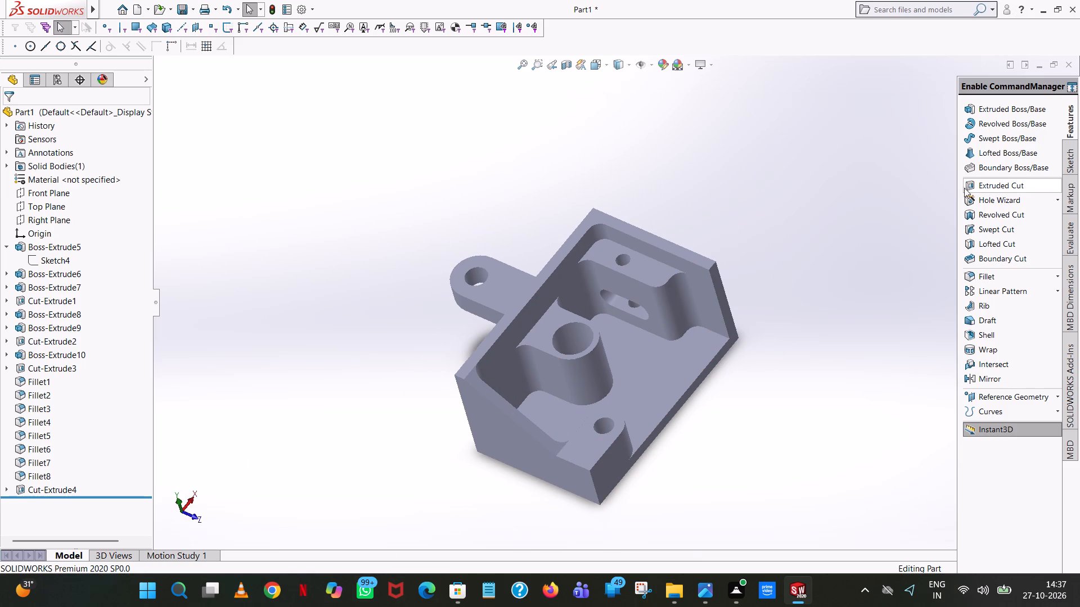
For an extruded cut, sketch a circle of radius 0.625/2 mm concentric with the hole on the front corner boss's top face, using shaded-with-edges display.
{"action": "left_click", "coordinate": [987, 182]}
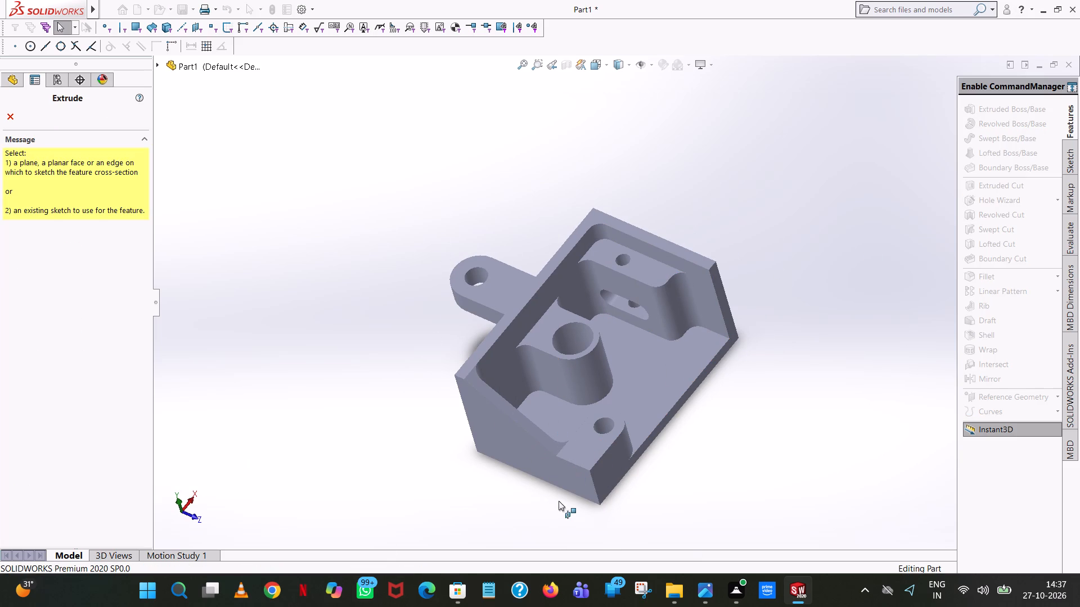
{"action": "left_click", "coordinate": [596, 437]}
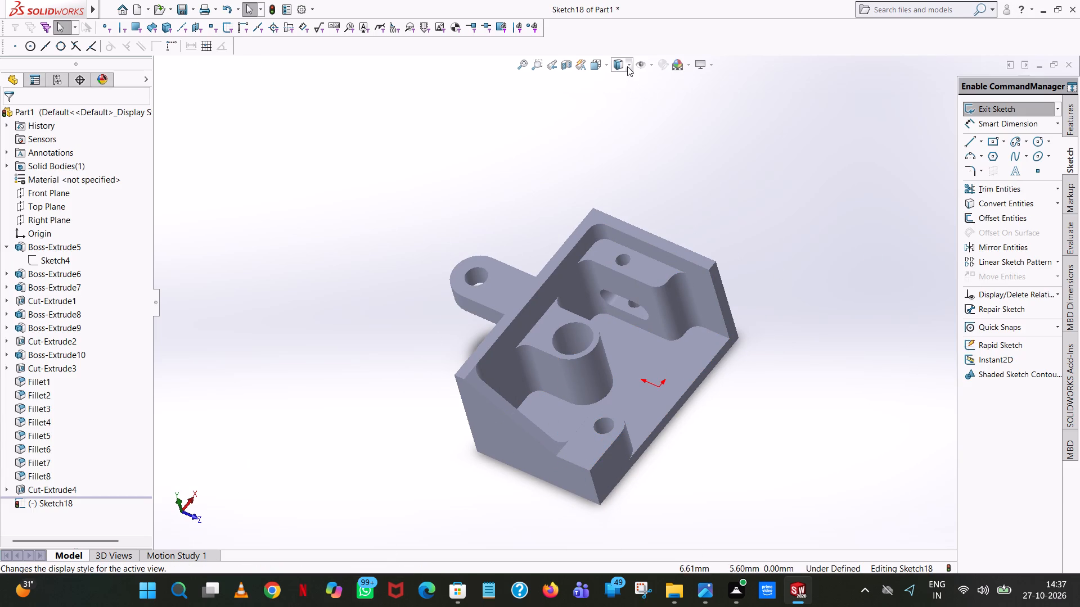
{"action": "left_click", "coordinate": [627, 66]}
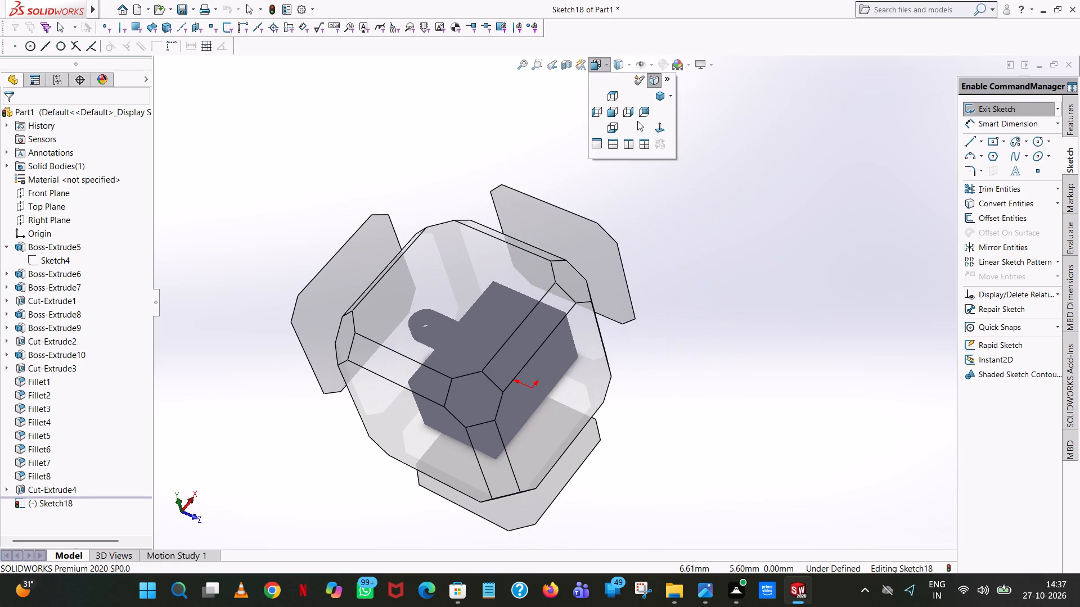
{"action": "left_click", "coordinate": [658, 126]}
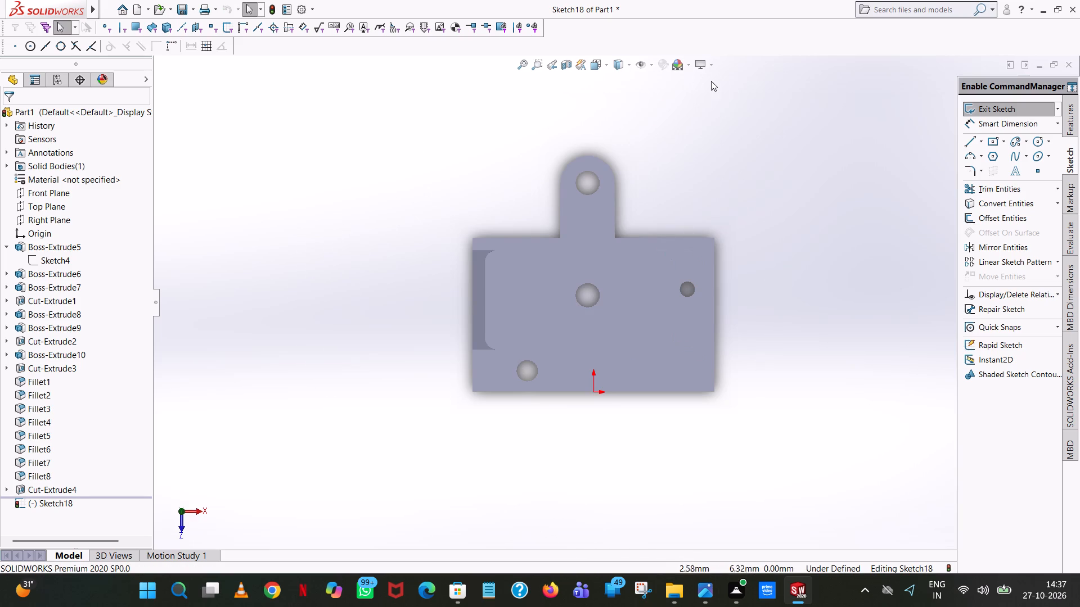
{"action": "left_click", "coordinate": [626, 63]}
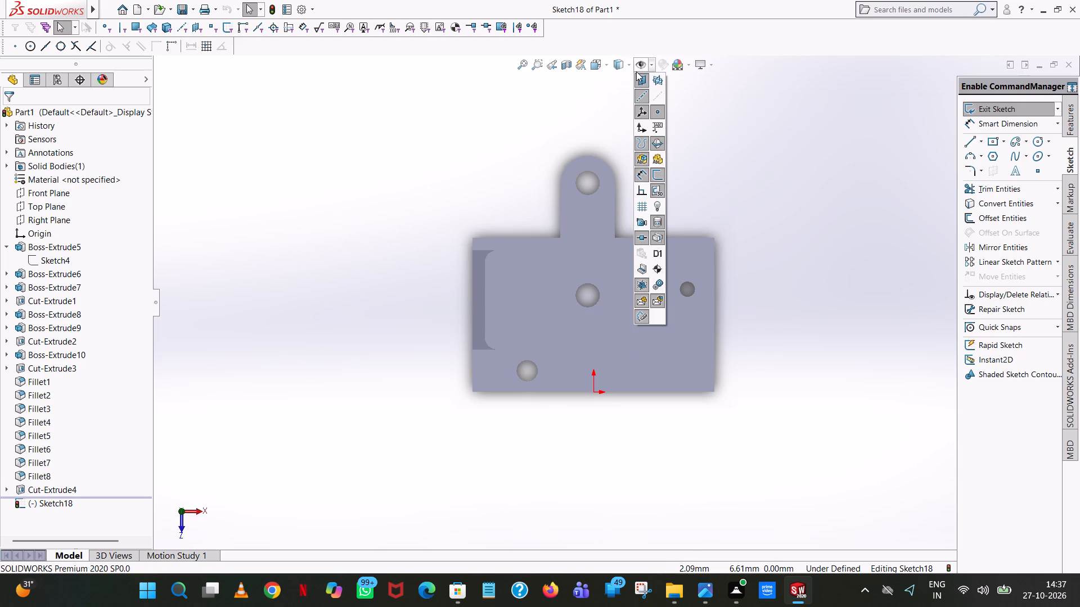
{"action": "left_click", "coordinate": [624, 64]}
{"action": "left_click", "coordinate": [627, 62]}
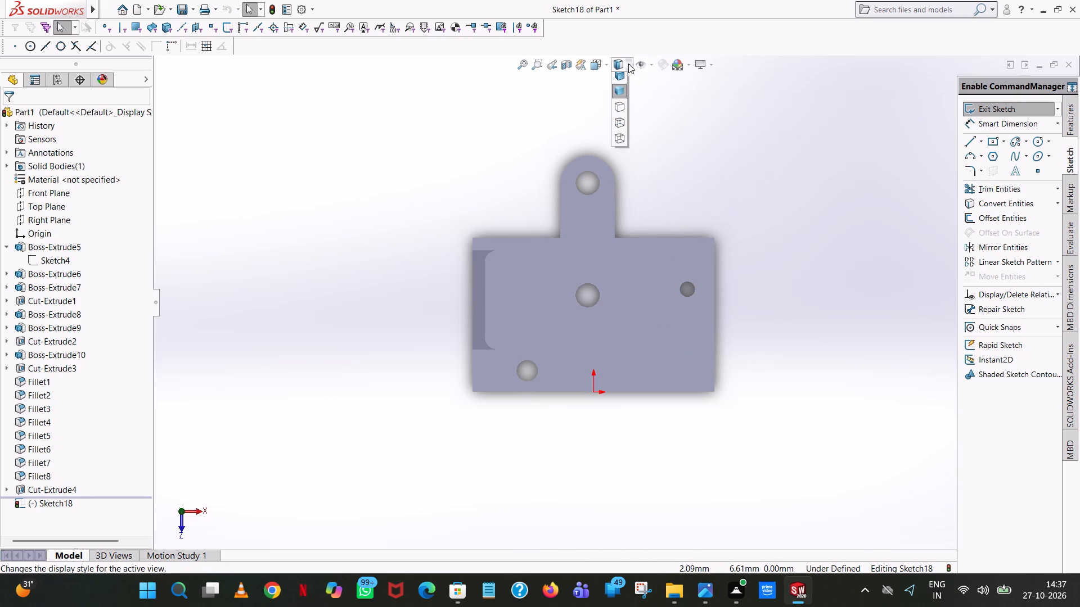
{"action": "left_click", "coordinate": [619, 76]}
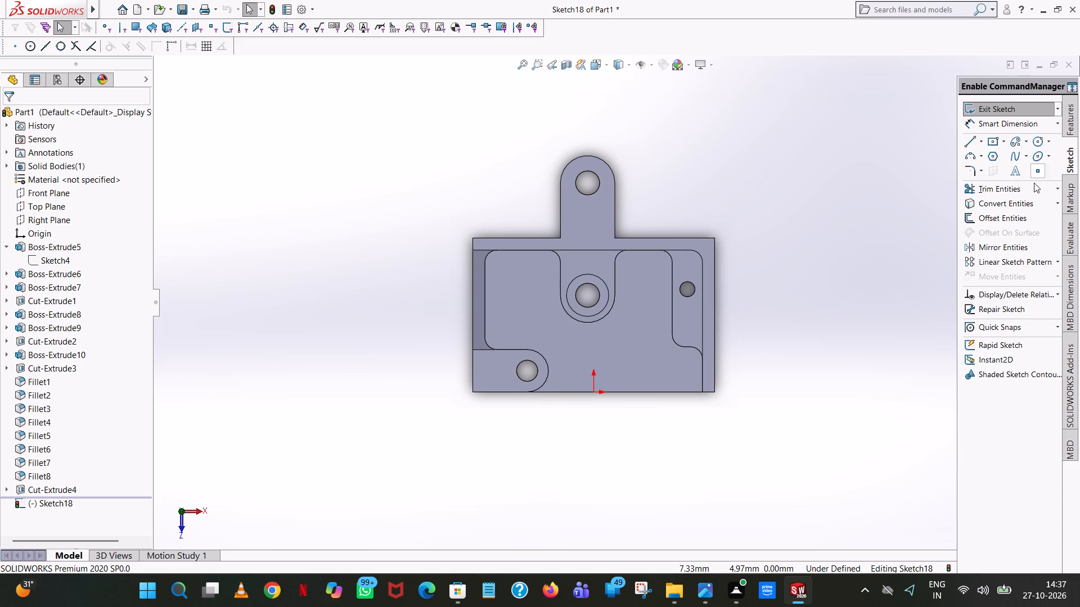
{"action": "left_click", "coordinate": [1034, 136]}
{"action": "scroll", "coordinate": [546, 395], "scroll_direction": "down", "scroll_amount": 7}
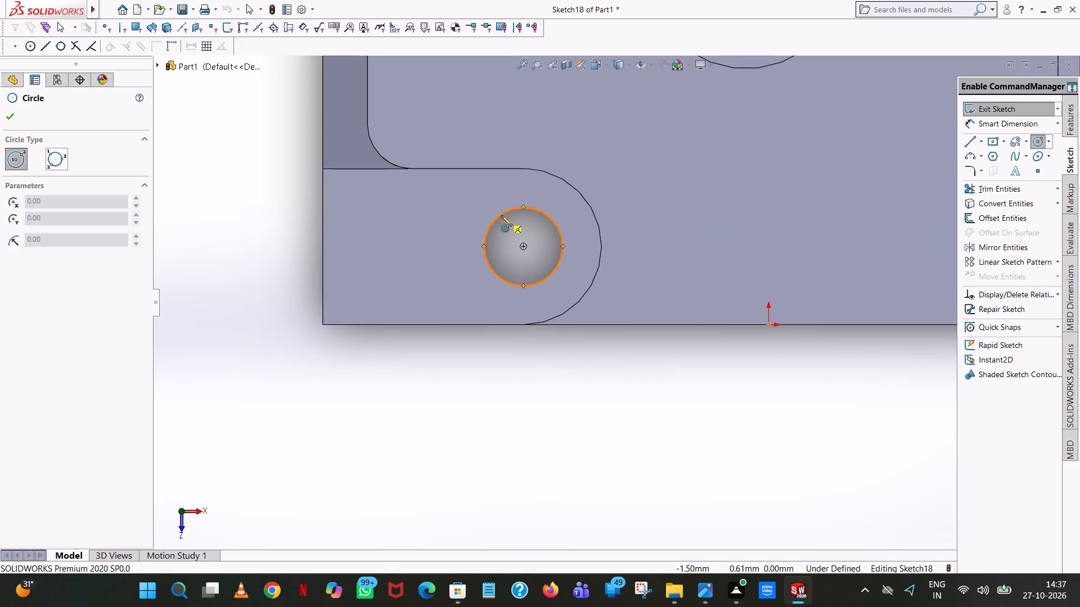
{"action": "left_click", "coordinate": [521, 245]}
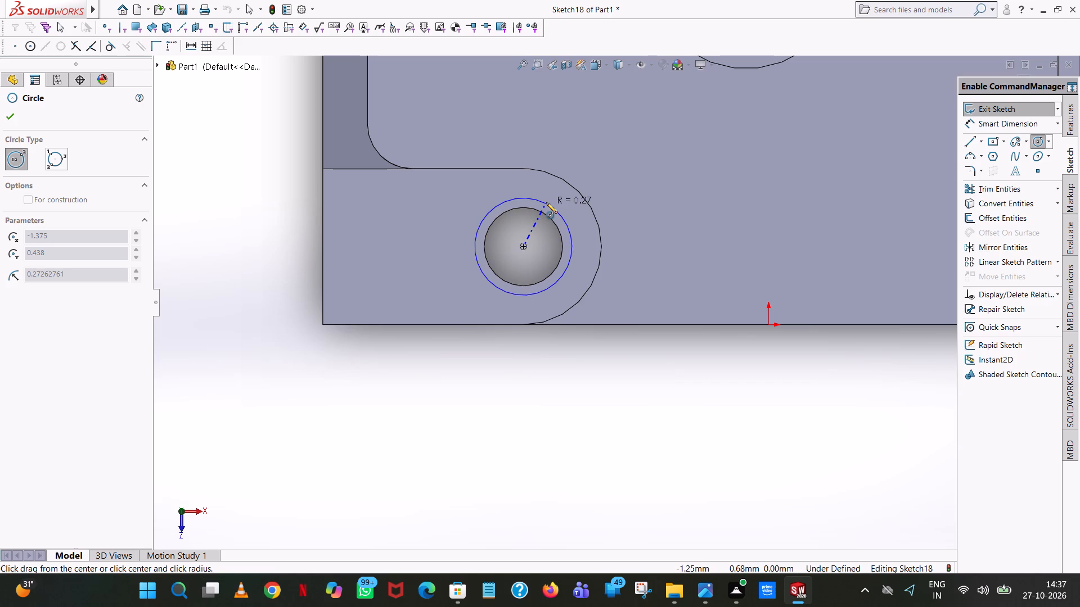
{"action": "left_click", "coordinate": [546, 202]}
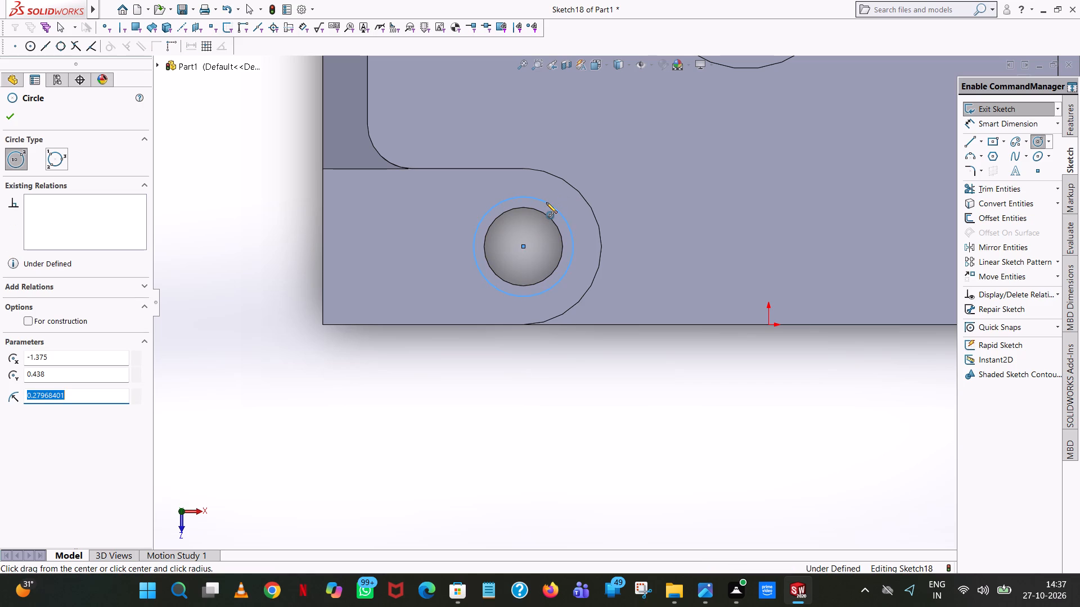
{"action": "type", "text": "0."}
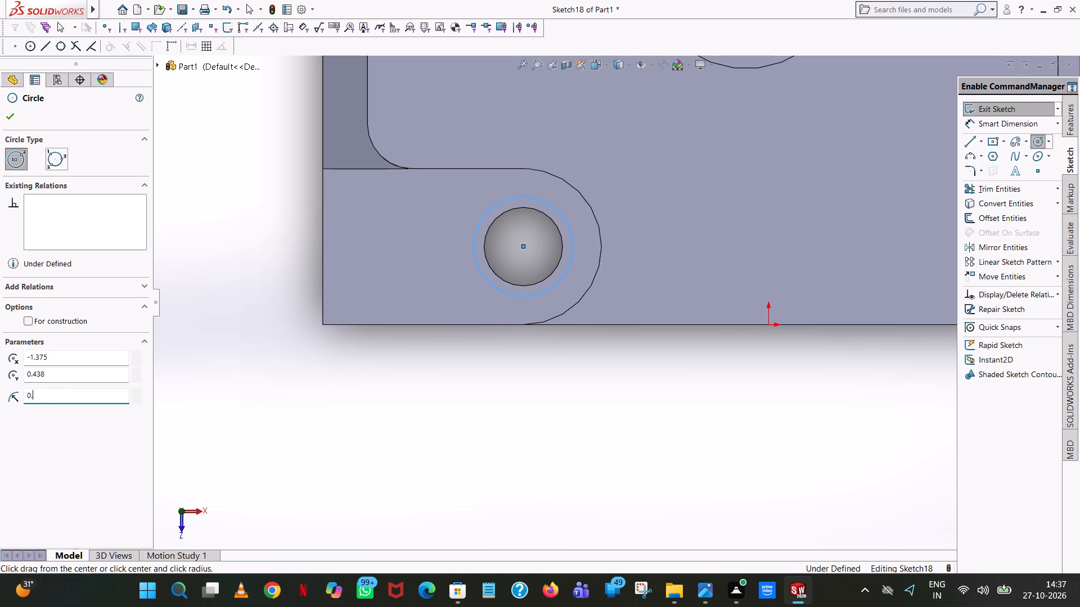
{"action": "type", "text": "625"}
{"action": "type", "text": "/2"}
{"action": "key", "text": "Return"}
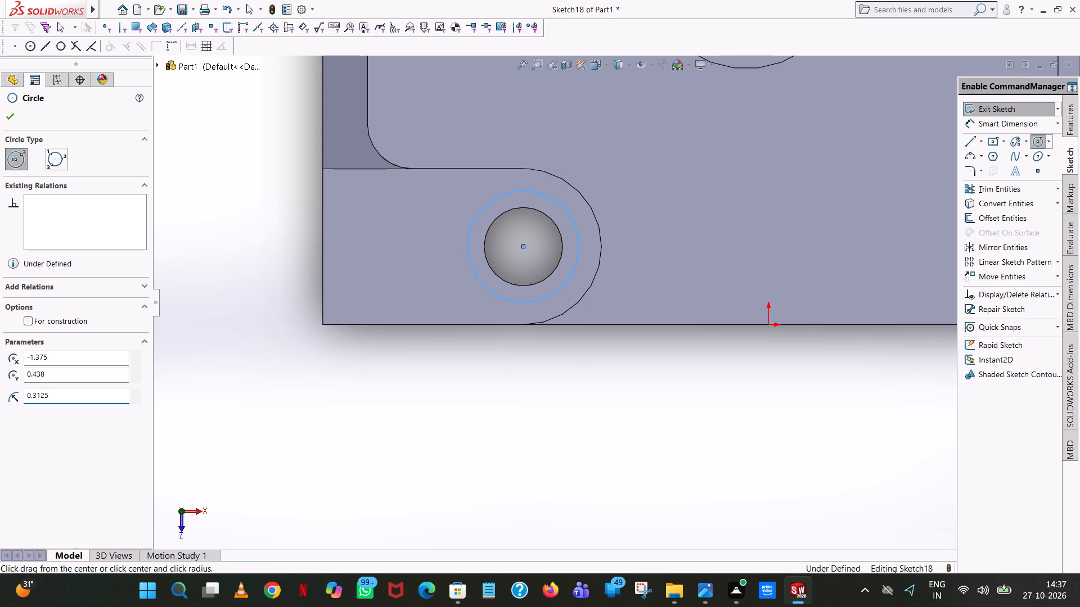
{"action": "left_click", "coordinate": [13, 119]}
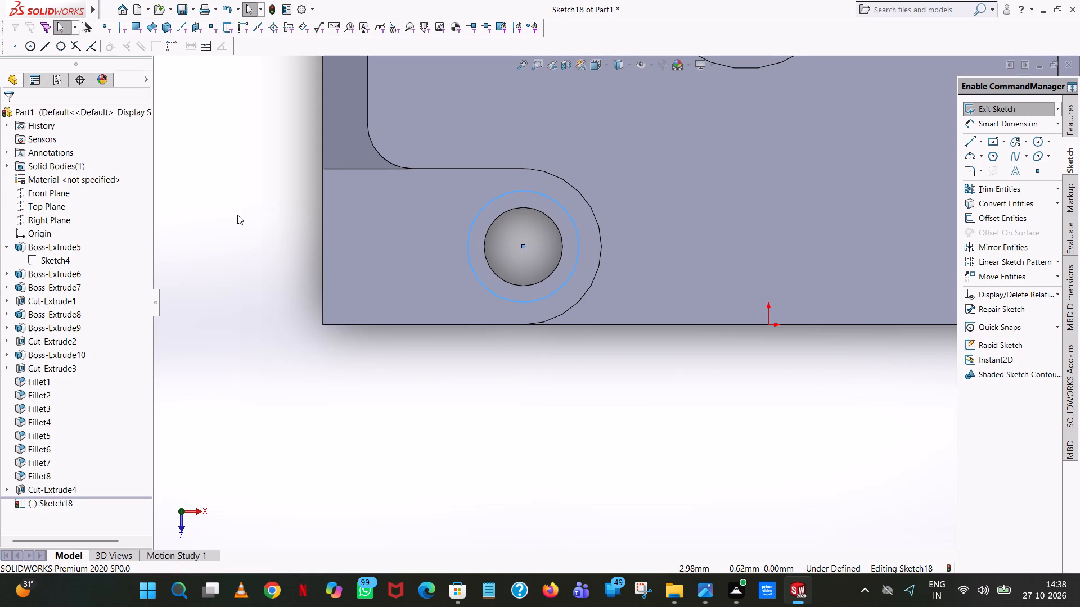
{"action": "left_click", "coordinate": [237, 215]}
Add a diameter dimension to the new circle around the corner boss's hole.
{"action": "left_click", "coordinate": [1009, 127]}
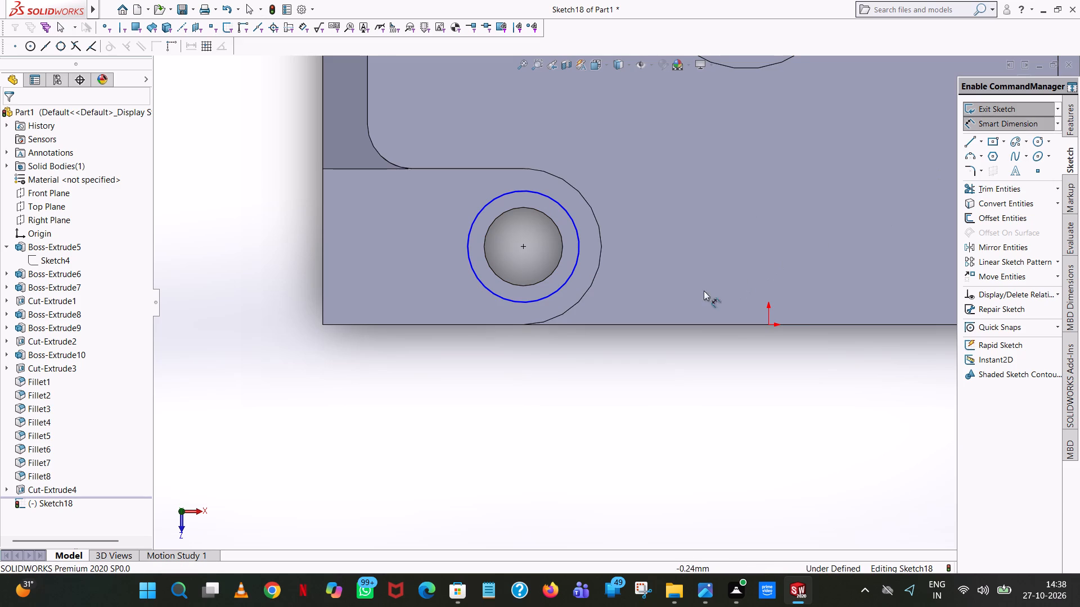
{"action": "left_click", "coordinate": [541, 303]}
{"action": "left_click", "coordinate": [541, 300]}
{"action": "left_click", "coordinate": [436, 444]}
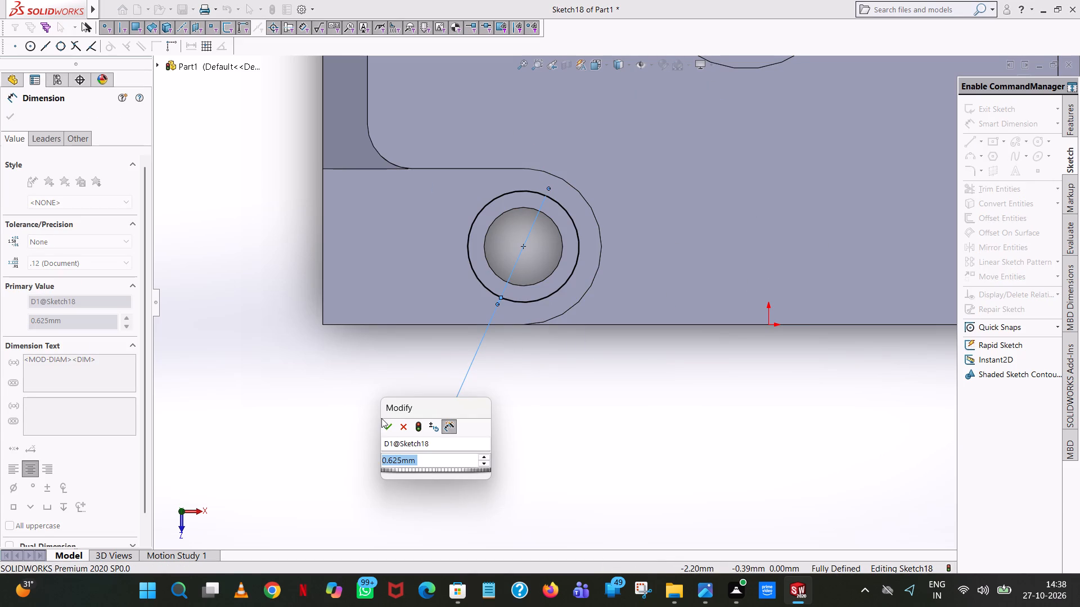
{"action": "left_click", "coordinate": [382, 424]}
{"action": "left_click", "coordinate": [253, 160]}
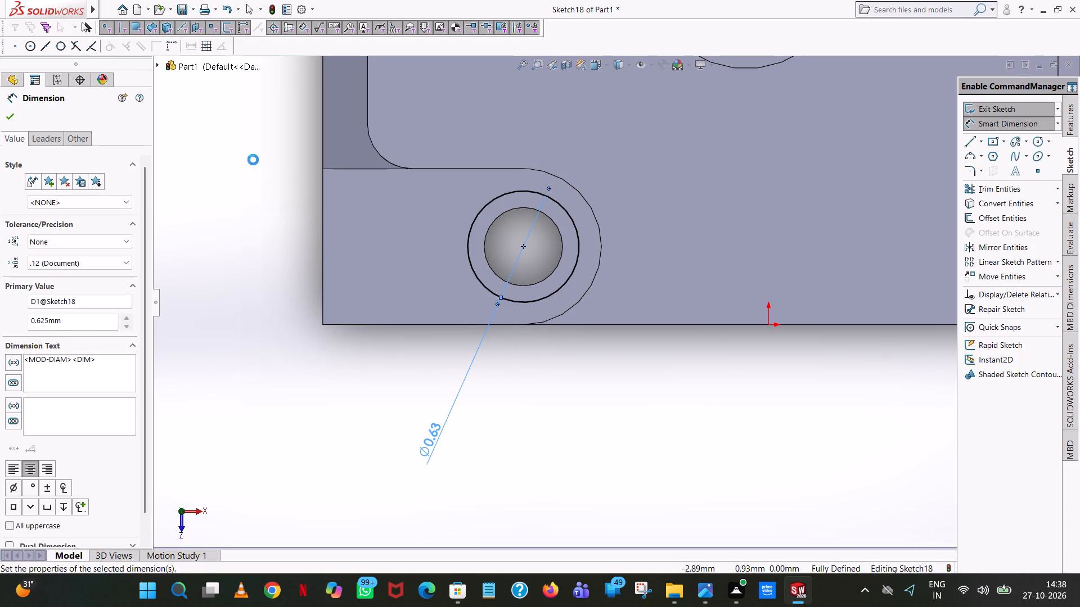
Cut the circle around the front corner boss's hole downward with a blind Extruded Cut 1.25 mm deep.
{"action": "left_click", "coordinate": [1078, 117]}
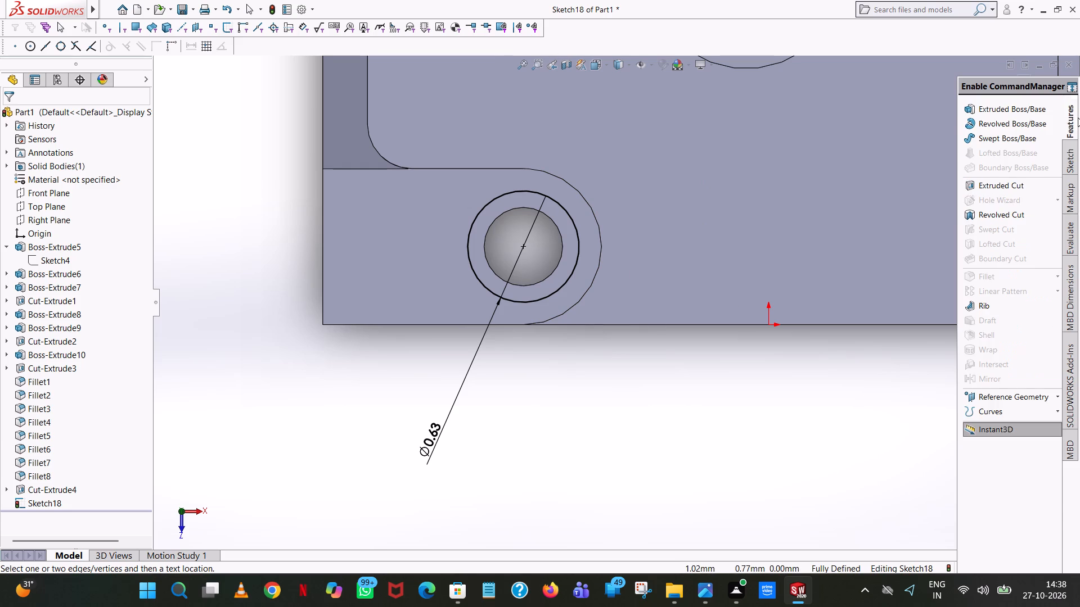
{"action": "left_click", "coordinate": [1015, 187]}
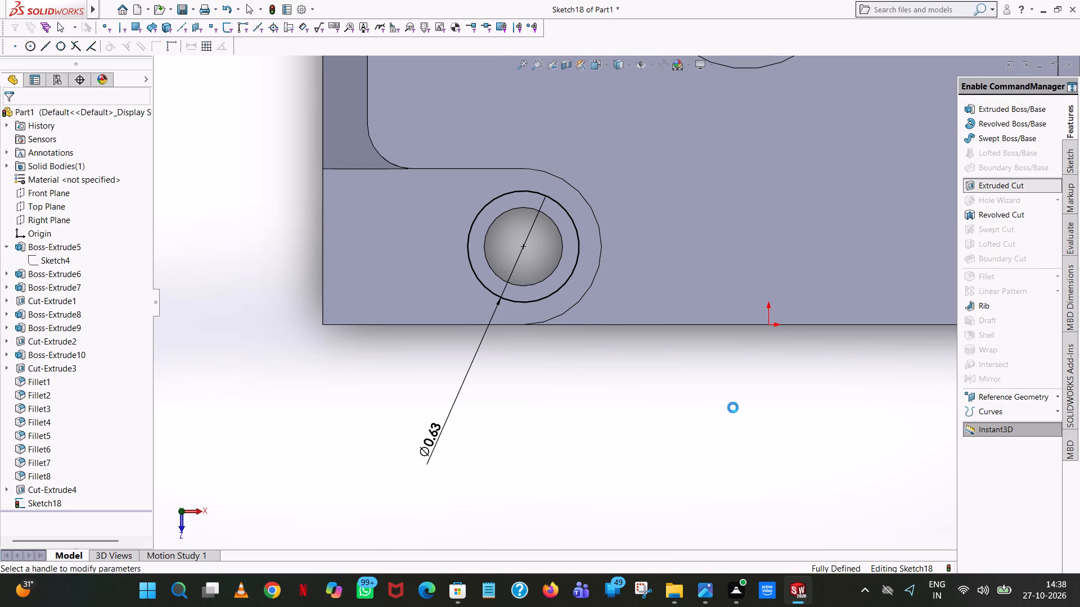
{"action": "middle_click_drag", "start_coordinate": [731, 401], "coordinate": [736, 241]}
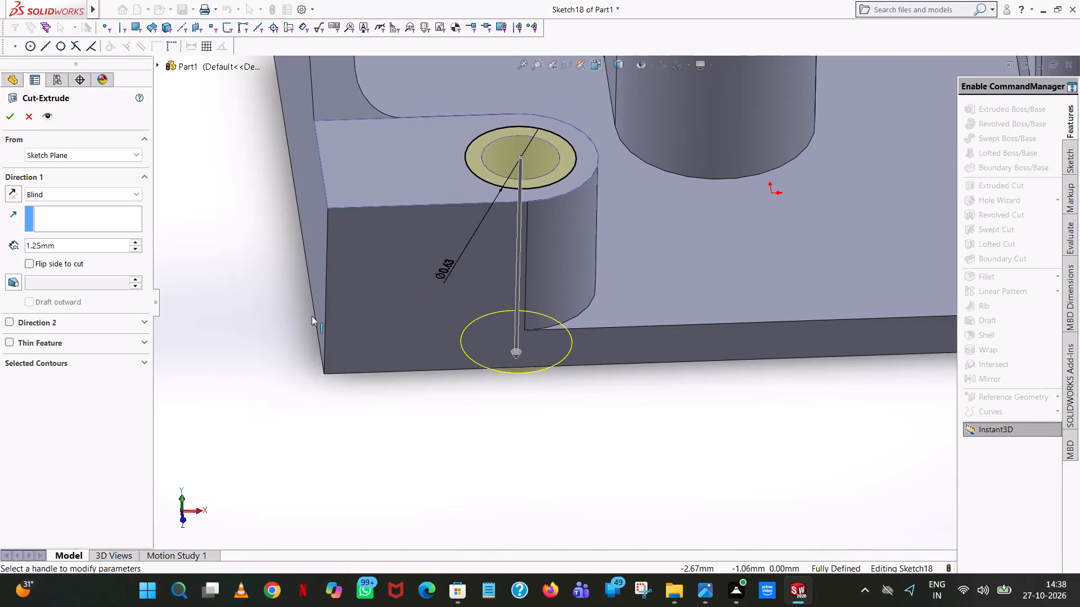
{"action": "middle_click_drag", "start_coordinate": [595, 407], "coordinate": [603, 310]}
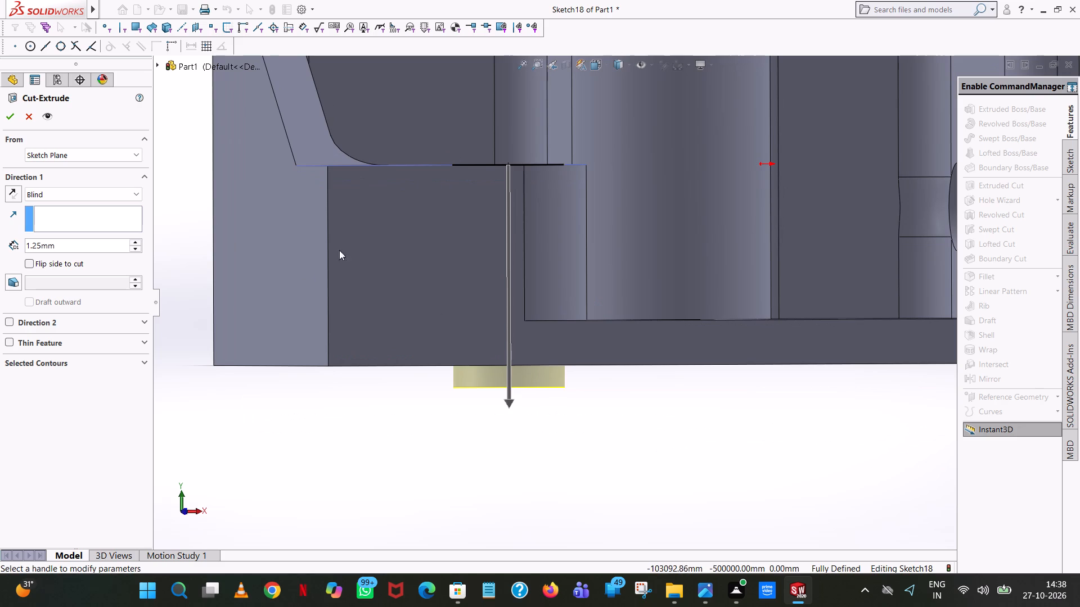
{"action": "left_click", "coordinate": [8, 122]}
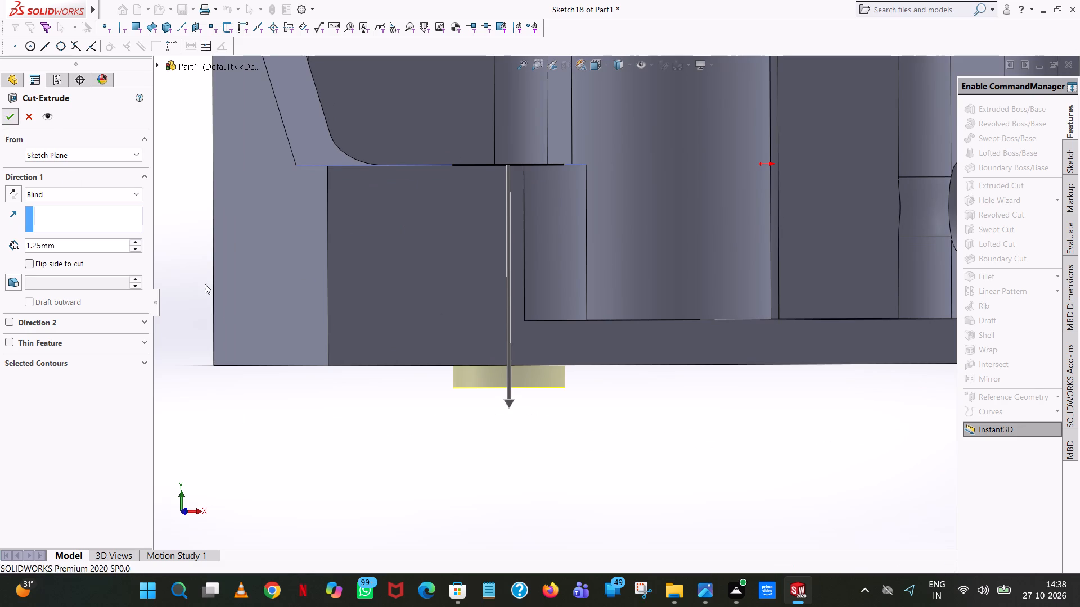
{"action": "left_click", "coordinate": [190, 280]}
Examine the corner boss's cut and the rest of the part from several angles, first shaded and then with hidden lines removed.
{"action": "middle_click_drag", "start_coordinate": [194, 275], "coordinate": [196, 405]}
{"action": "scroll", "coordinate": [196, 405], "scroll_direction": "up", "scroll_amount": 1}
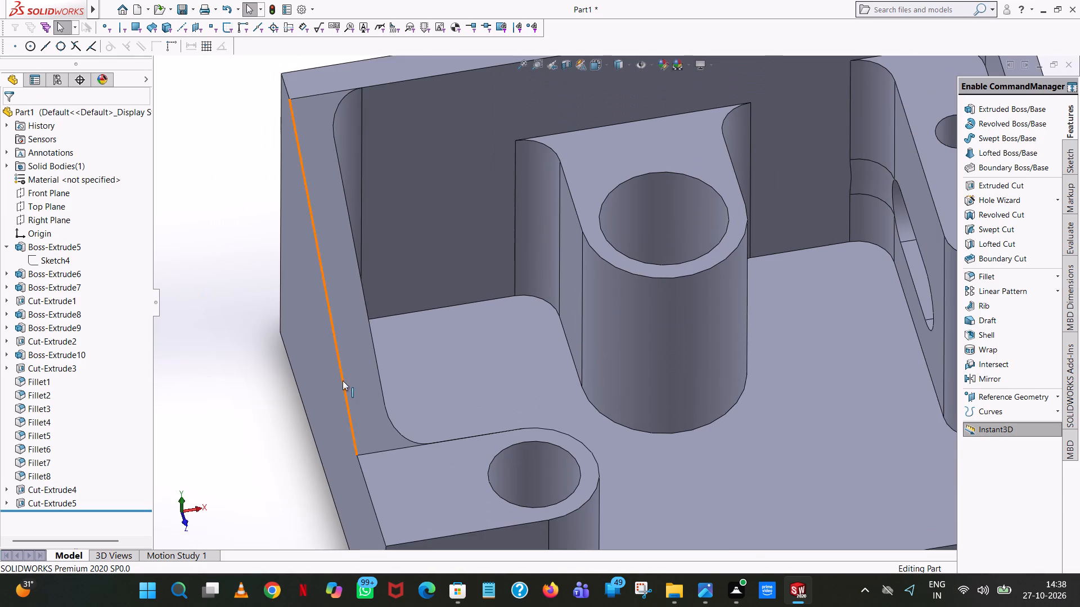
{"action": "scroll", "coordinate": [343, 380], "scroll_direction": "up", "scroll_amount": 5}
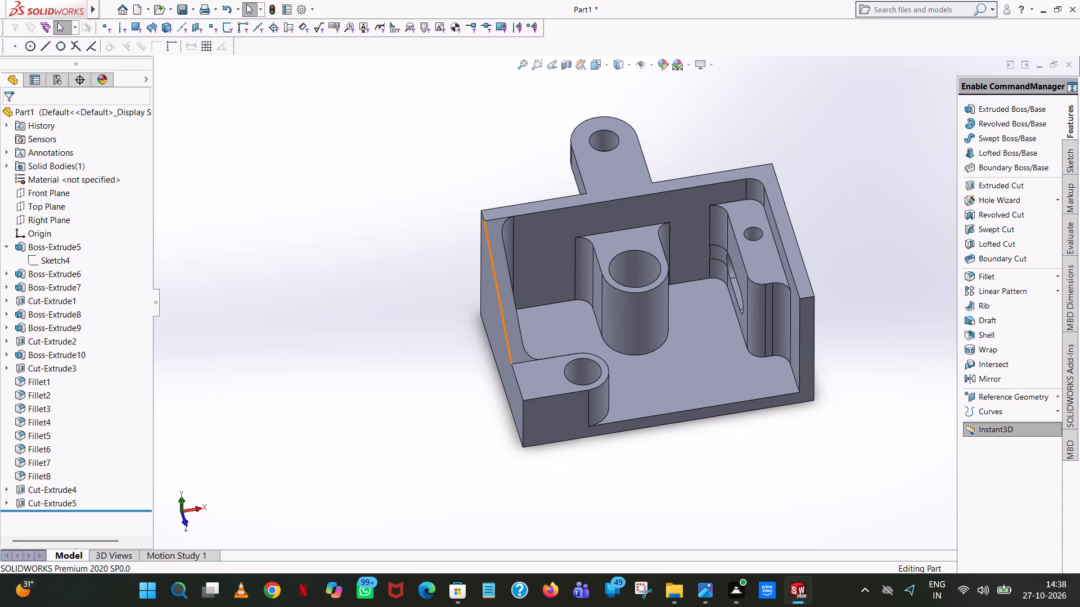
{"action": "left_click", "coordinate": [631, 62]}
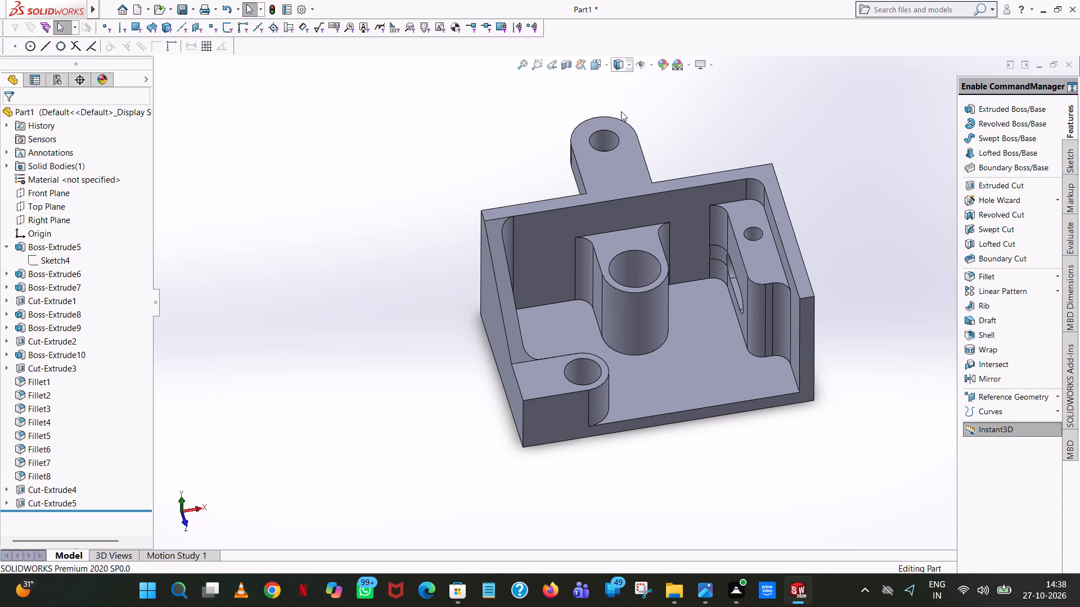
{"action": "left_click", "coordinate": [621, 111]}
{"action": "scroll", "coordinate": [656, 307], "scroll_direction": "down", "scroll_amount": 1}
{"action": "middle_click_drag", "start_coordinate": [656, 307], "coordinate": [749, 239]}
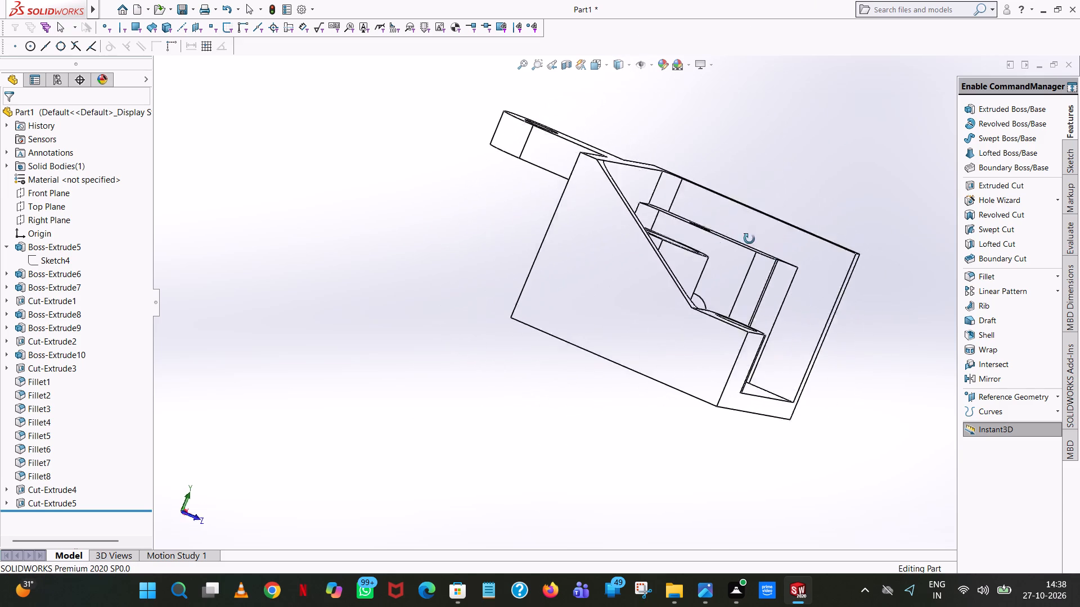
{"action": "middle_click_drag", "start_coordinate": [749, 239], "coordinate": [648, 439]}
{"action": "scroll", "coordinate": [744, 392], "scroll_direction": "up", "scroll_amount": 1}
{"action": "scroll", "coordinate": [652, 388], "scroll_direction": "up", "scroll_amount": 1}
{"action": "scroll", "coordinate": [650, 330], "scroll_direction": "down", "scroll_amount": 2}
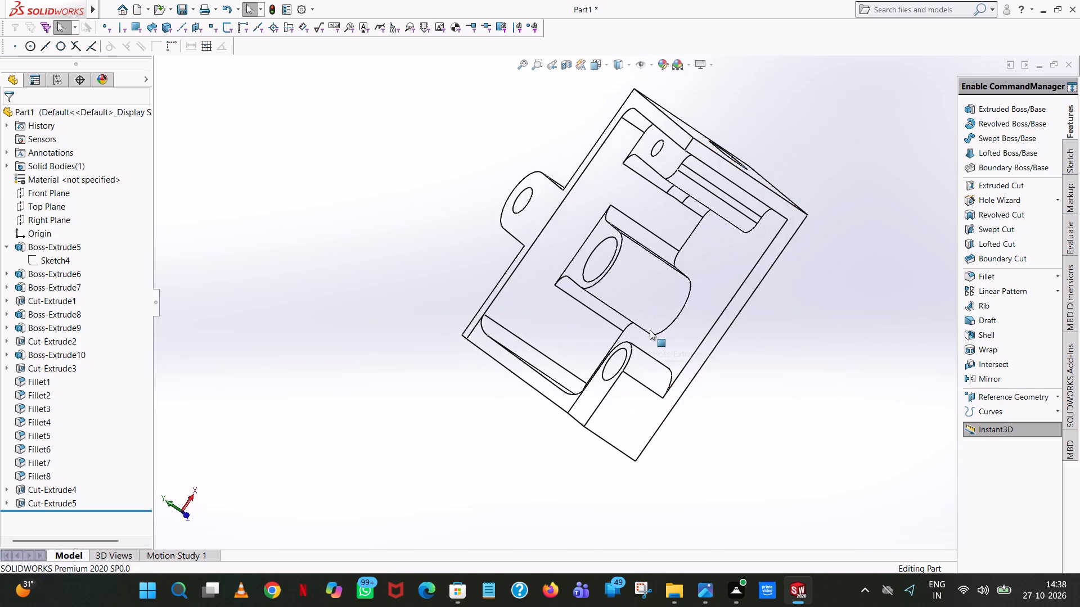
{"action": "scroll", "coordinate": [650, 330], "scroll_direction": "down", "scroll_amount": 5}
{"action": "scroll", "coordinate": [650, 329], "scroll_direction": "up", "scroll_amount": 4}
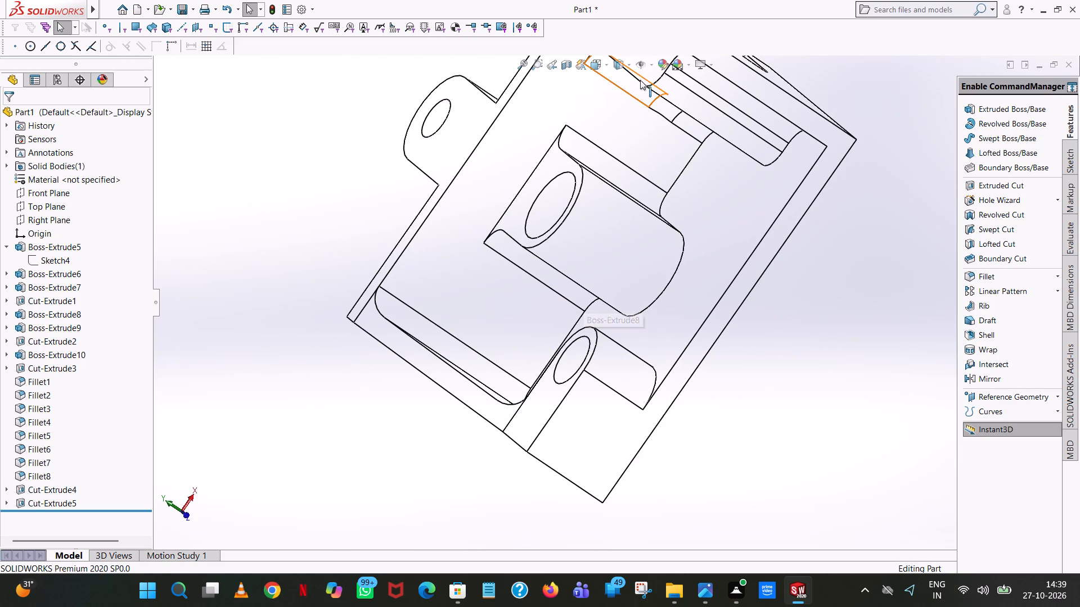
Show hidden lines and examine the boss holes and side slot from several angles, then restore the shaded-with-edges display.
{"action": "left_click", "coordinate": [626, 66]}
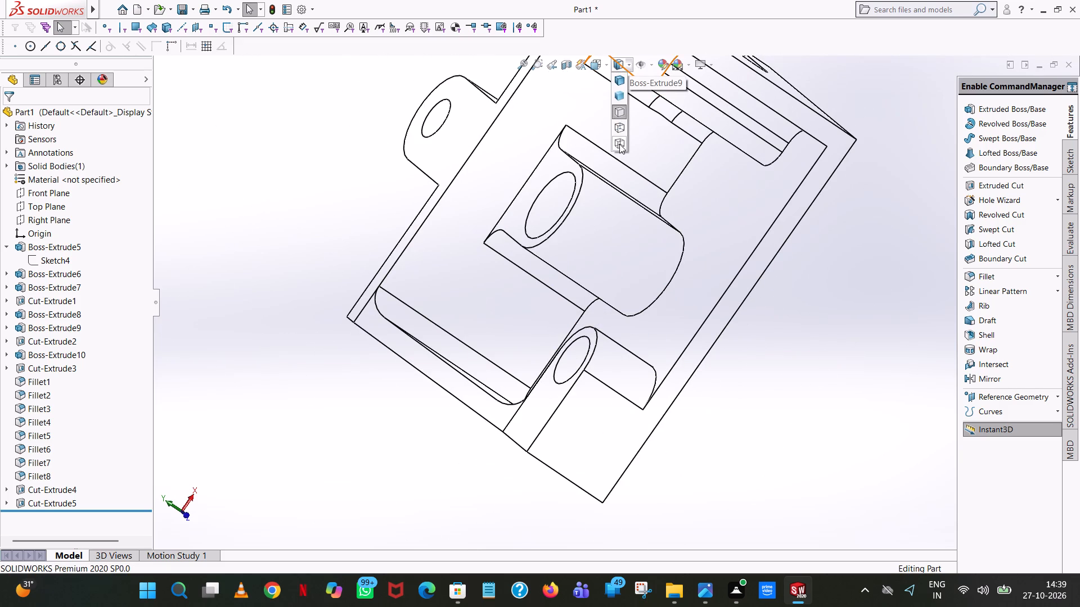
{"action": "left_click", "coordinate": [620, 131]}
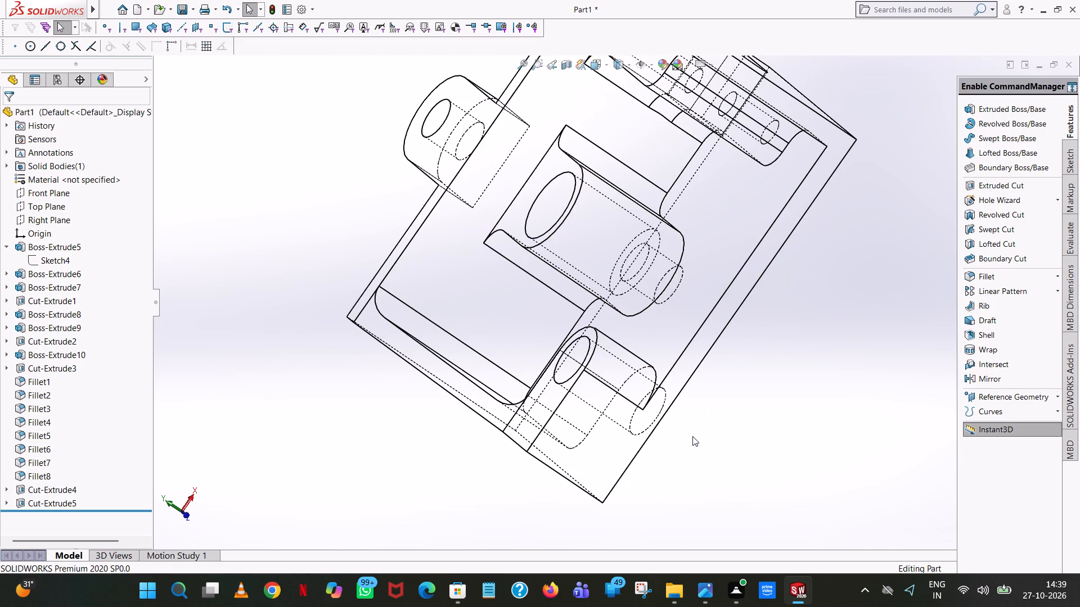
{"action": "middle_click_drag", "start_coordinate": [696, 383], "coordinate": [767, 215]}
{"action": "scroll", "coordinate": [696, 379], "scroll_direction": "up", "scroll_amount": 1}
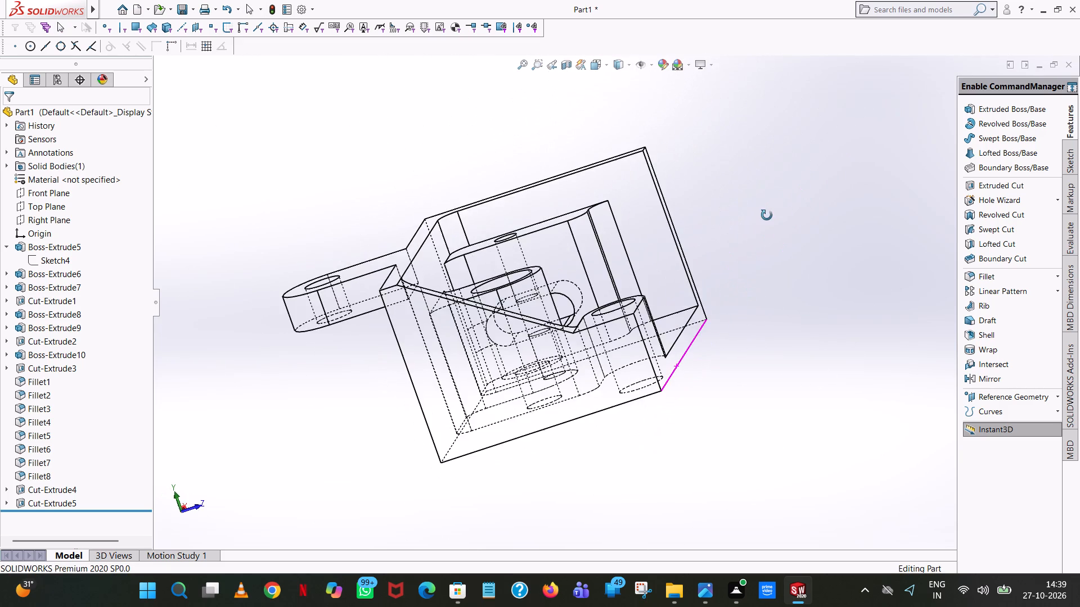
{"action": "middle_click_drag", "start_coordinate": [767, 215], "coordinate": [746, 268]}
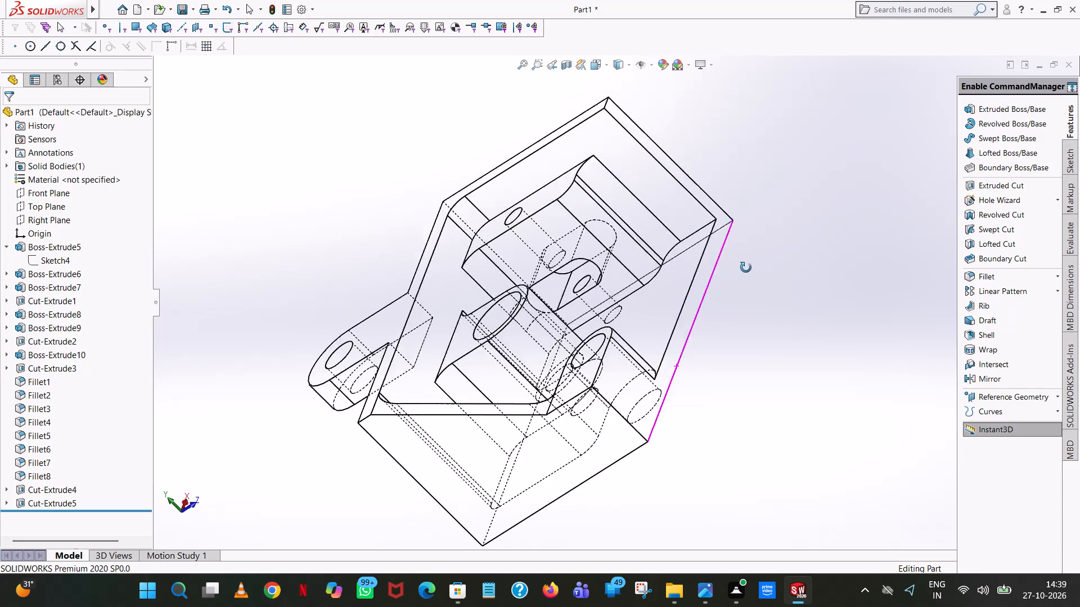
{"action": "middle_click_drag", "start_coordinate": [746, 268], "coordinate": [799, 261]}
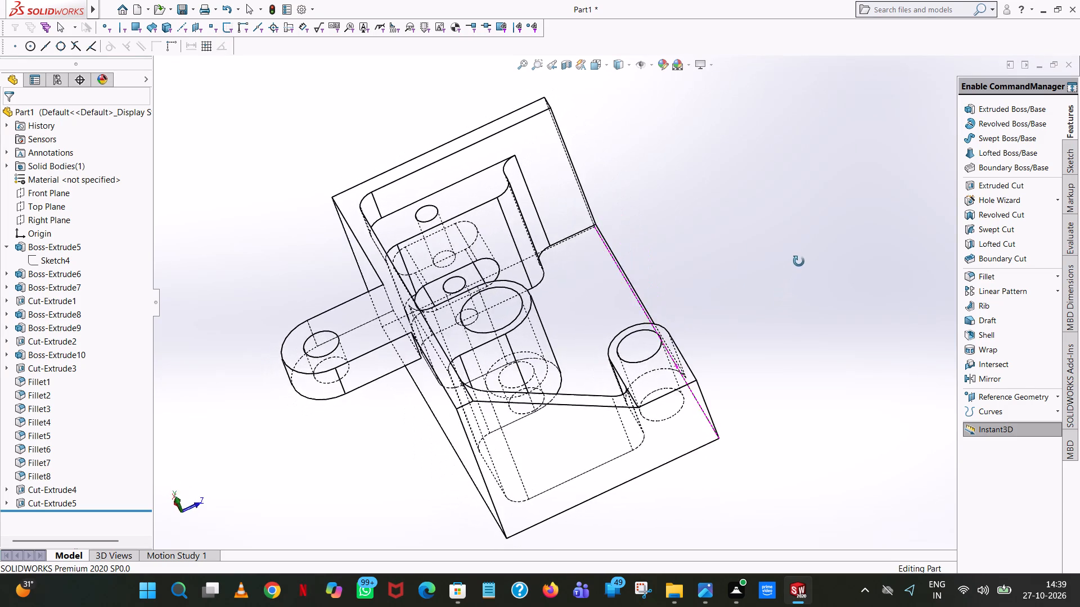
{"action": "middle_click_drag", "start_coordinate": [799, 261], "coordinate": [800, 259]}
{"action": "middle_click_drag", "start_coordinate": [802, 256], "coordinate": [841, 395]}
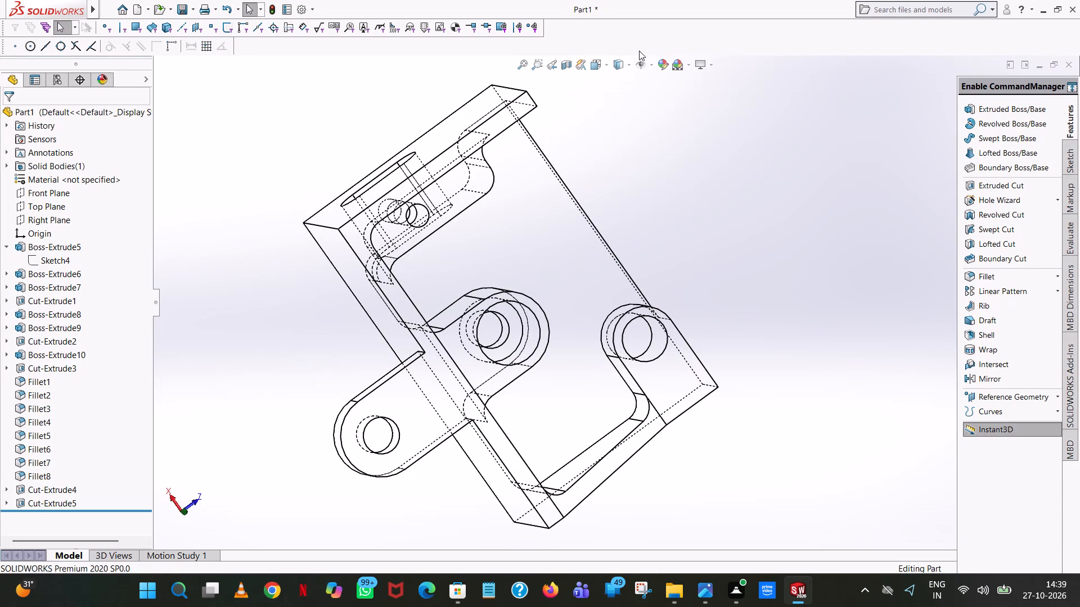
{"action": "left_click", "coordinate": [628, 68]}
{"action": "left_click", "coordinate": [623, 81]}
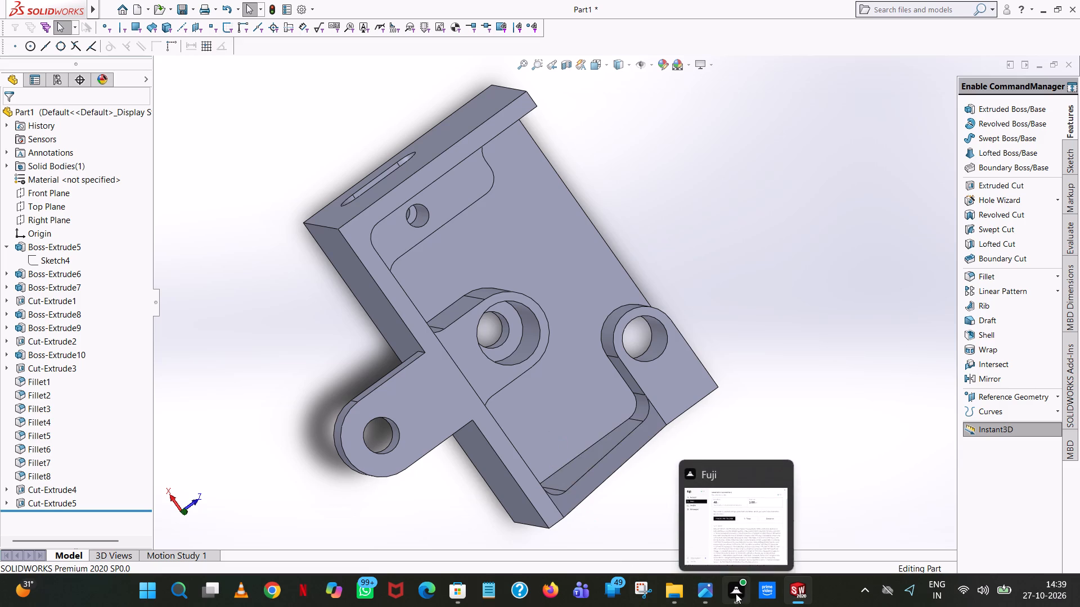
Apply a grey colour from the standard swatches to the whole solid body.
{"action": "right_click", "coordinate": [569, 157]}
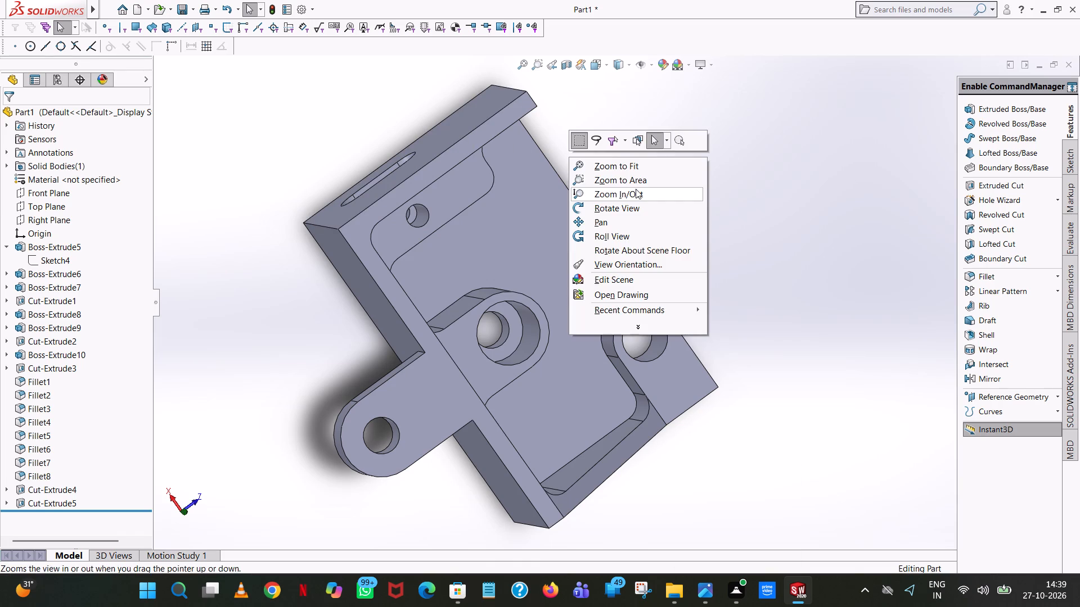
{"action": "left_click", "coordinate": [551, 214]}
{"action": "right_click", "coordinate": [550, 215]}
{"action": "left_click", "coordinate": [642, 179]}
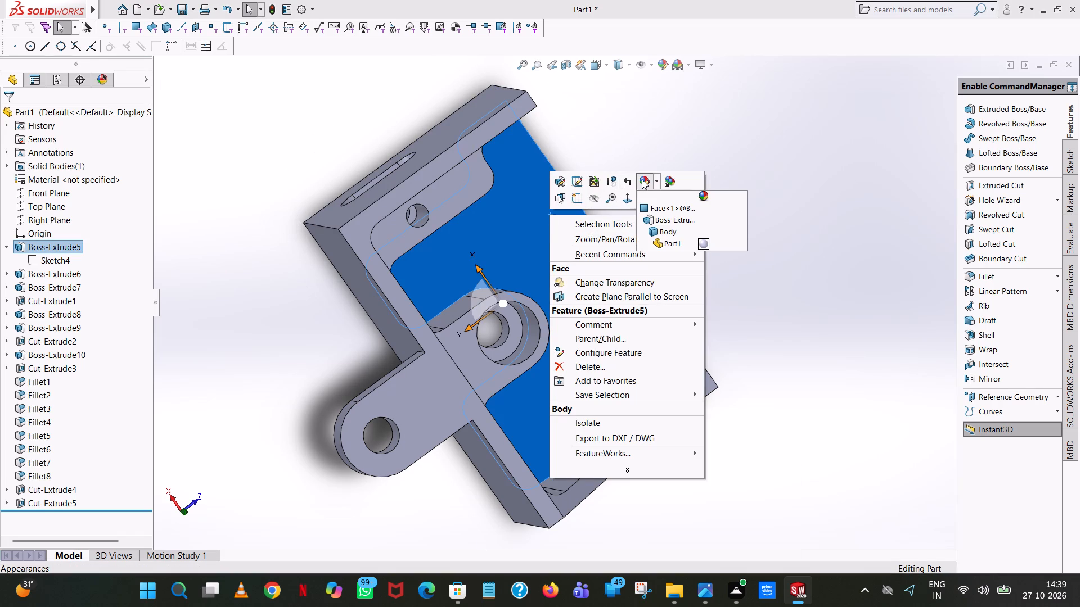
{"action": "left_click", "coordinate": [672, 233]}
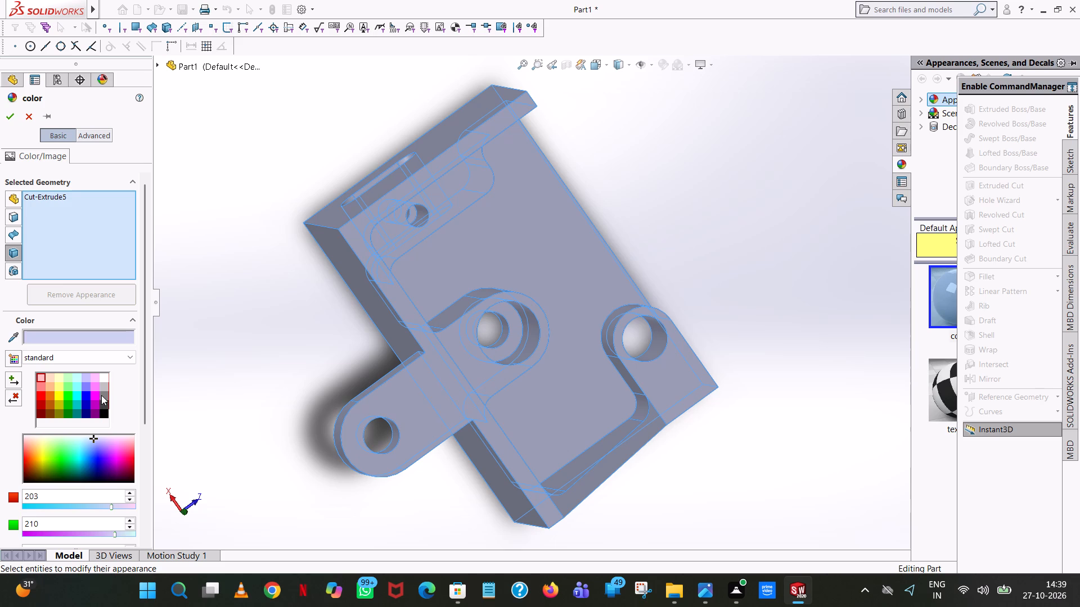
{"action": "left_click", "coordinate": [101, 395]}
{"action": "left_click", "coordinate": [7, 119]}
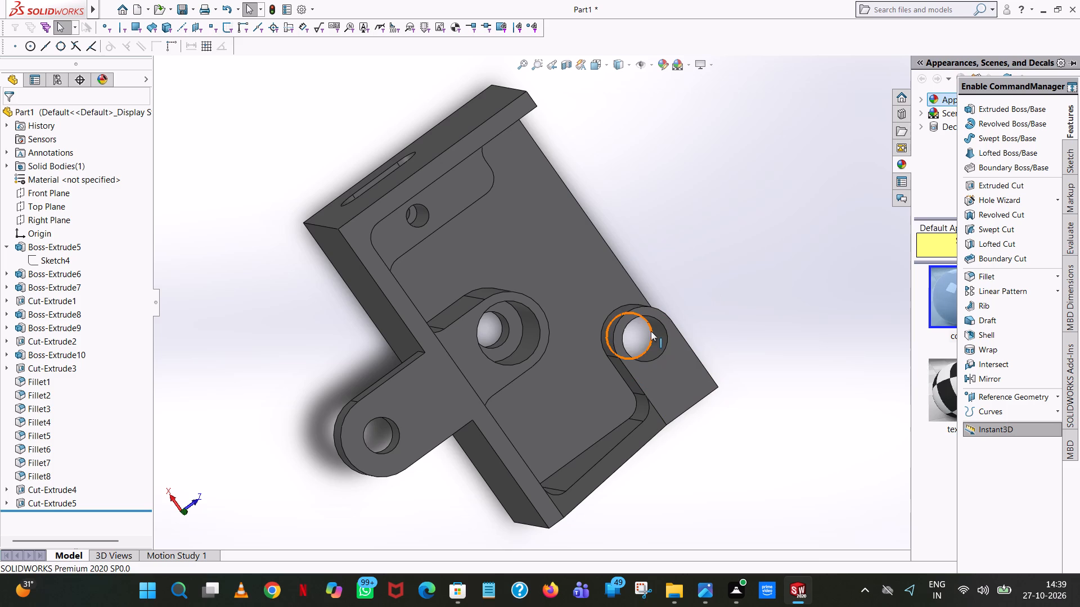
Colour the corner boss's hole, the central boss's hole and counterbore, and the side boss's hole faces white (255).
{"action": "left_click", "coordinate": [654, 336]}
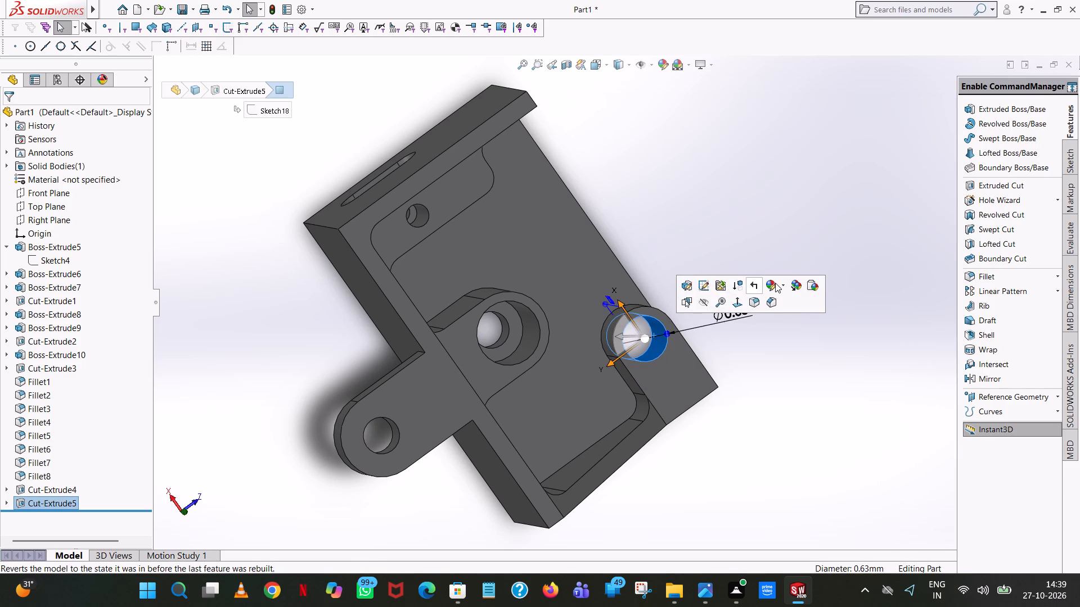
{"action": "left_click", "coordinate": [776, 283]}
{"action": "left_click", "coordinate": [785, 310]}
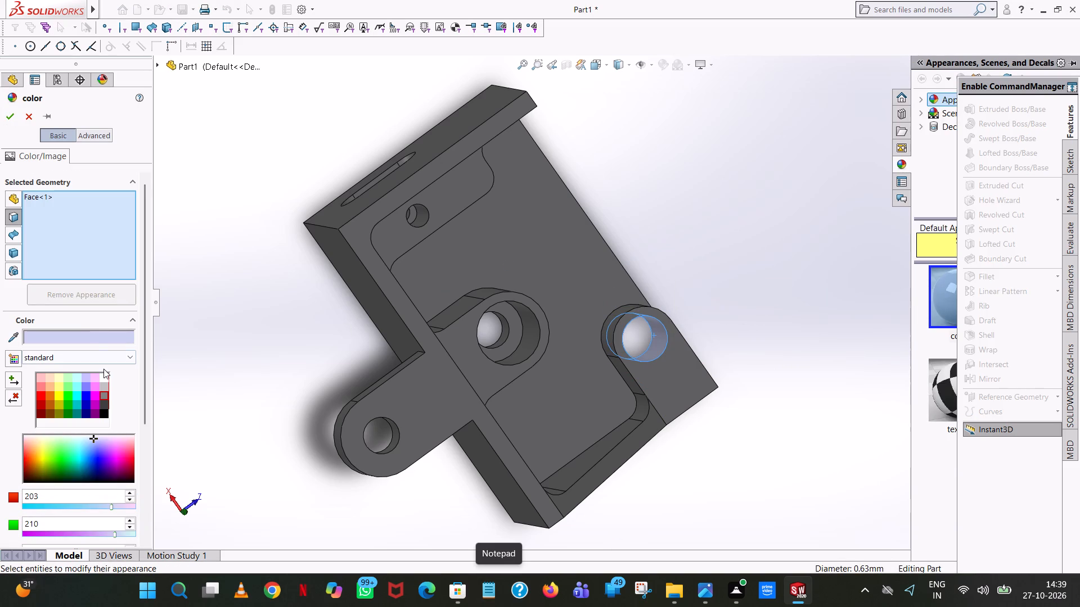
{"action": "left_click", "coordinate": [103, 378]}
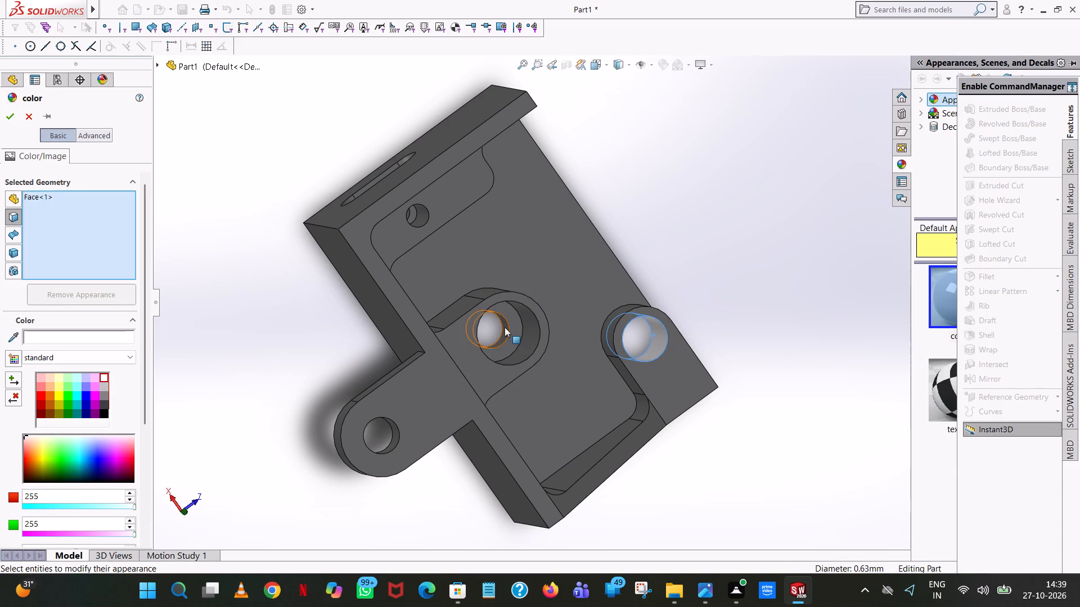
{"action": "left_click", "coordinate": [505, 327]}
{"action": "left_click", "coordinate": [533, 320]}
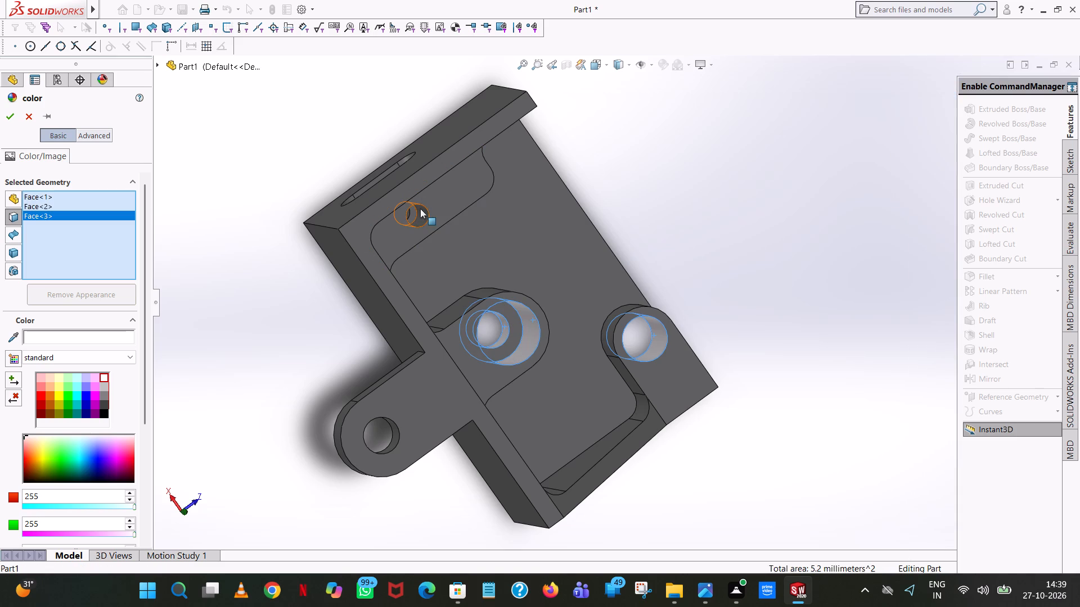
{"action": "left_click", "coordinate": [420, 209]}
Add the side slot's inner flat wall and the lower section of the side boss's hole to the white faces.
{"action": "middle_click_drag", "start_coordinate": [412, 214], "coordinate": [419, 244]}
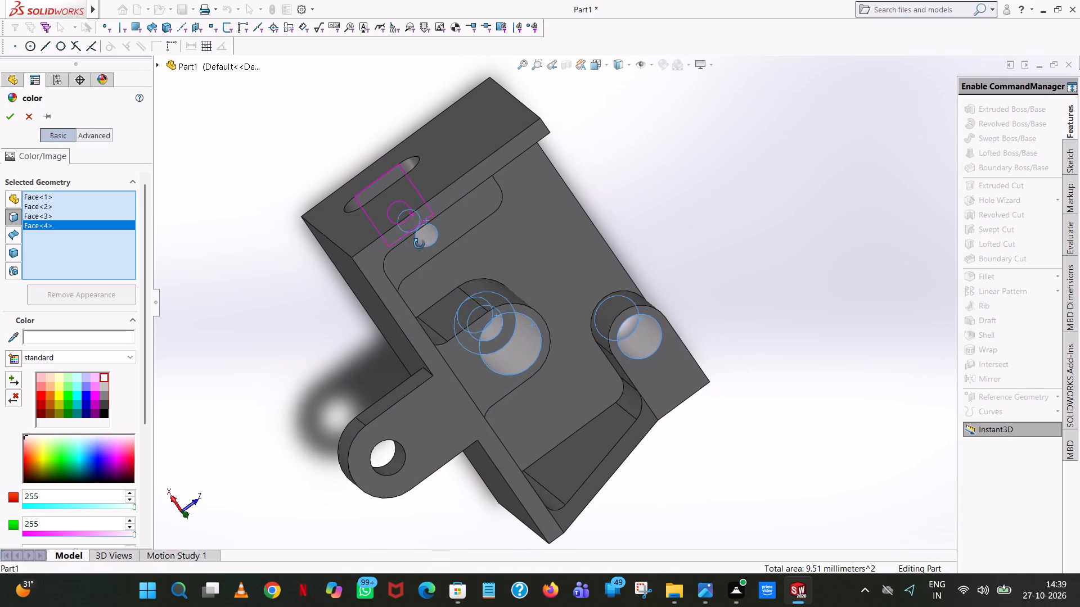
{"action": "middle_click_drag", "start_coordinate": [419, 244], "coordinate": [419, 232]}
{"action": "scroll", "coordinate": [427, 224], "scroll_direction": "down", "scroll_amount": 6}
{"action": "middle_click_drag", "start_coordinate": [520, 263], "coordinate": [512, 257]}
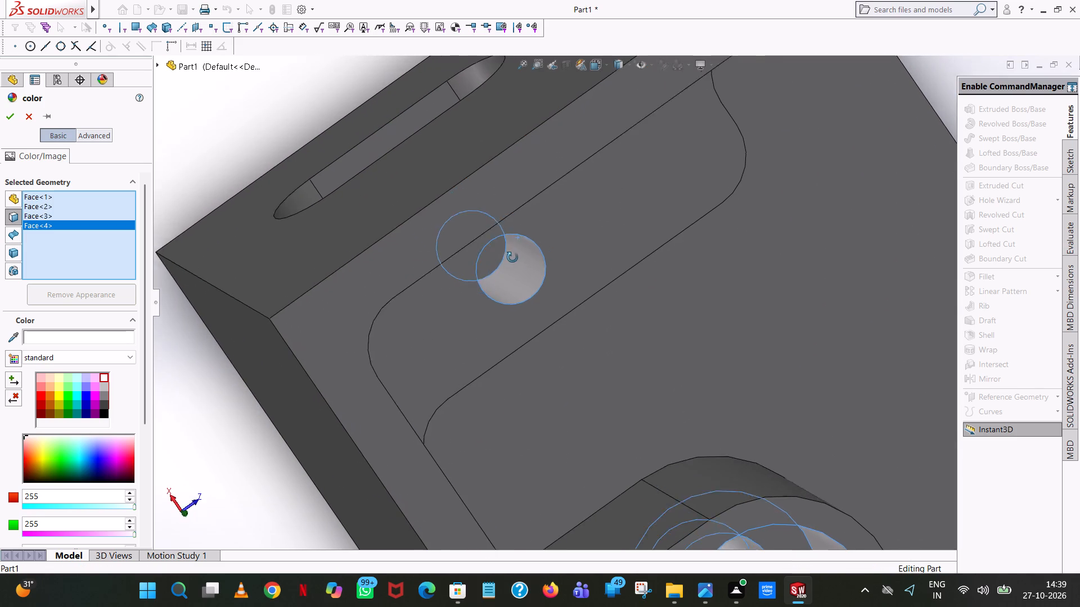
{"action": "middle_click_drag", "start_coordinate": [512, 257], "coordinate": [508, 243]}
{"action": "left_click", "coordinate": [501, 248]}
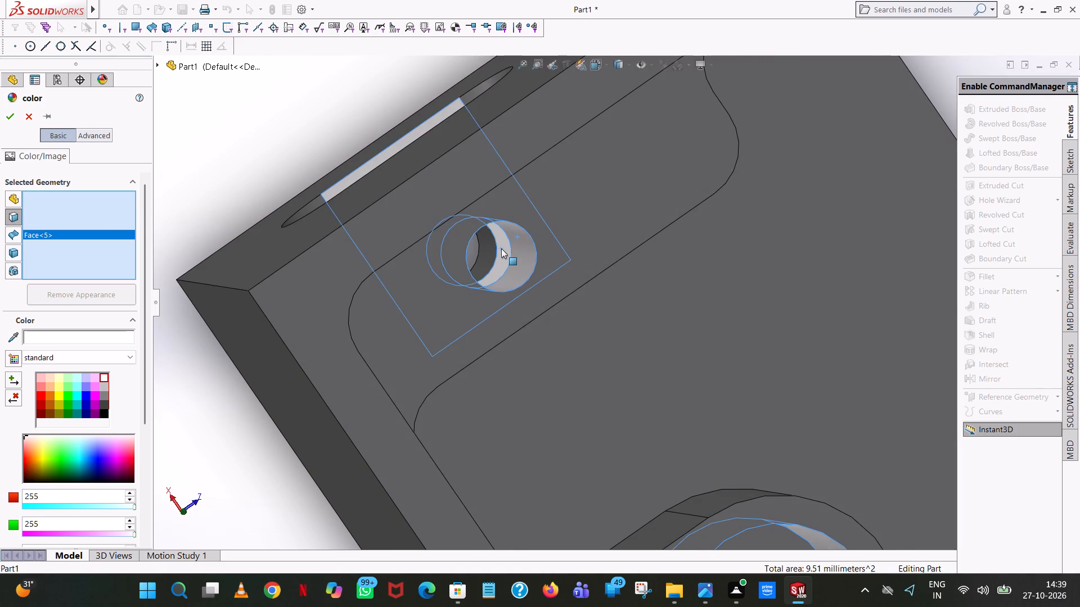
{"action": "left_click", "coordinate": [492, 248]}
Add the side slot's two rounded end faces and its remaining flat wall to the white face selection.
{"action": "scroll", "coordinate": [492, 248], "scroll_direction": "up", "scroll_amount": 2}
{"action": "middle_click_drag", "start_coordinate": [492, 248], "coordinate": [495, 252]}
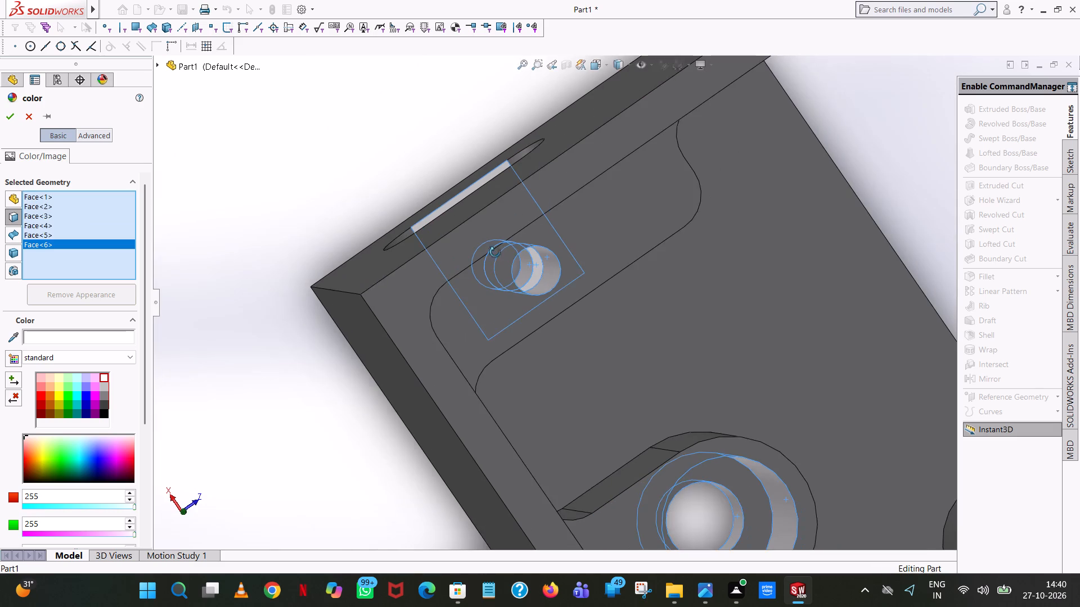
{"action": "middle_click_drag", "start_coordinate": [495, 252], "coordinate": [542, 328]}
{"action": "scroll", "coordinate": [366, 126], "scroll_direction": "up", "scroll_amount": 3}
{"action": "scroll", "coordinate": [458, 141], "scroll_direction": "down", "scroll_amount": 5}
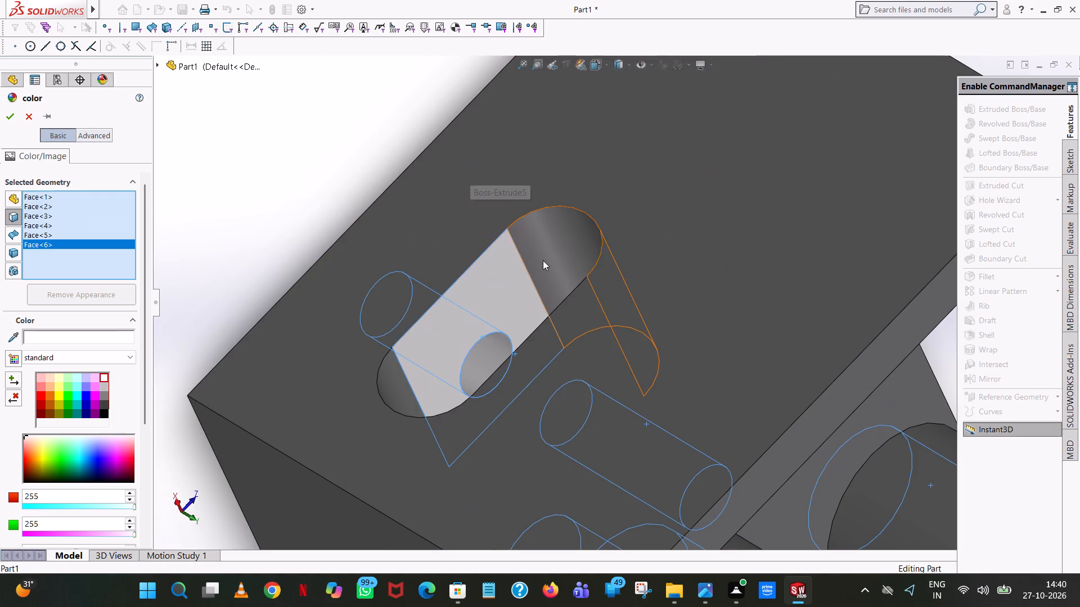
{"action": "left_click", "coordinate": [543, 260]}
{"action": "scroll", "coordinate": [542, 260], "scroll_direction": "up", "scroll_amount": 4}
{"action": "middle_click_drag", "start_coordinate": [547, 293], "coordinate": [547, 395]}
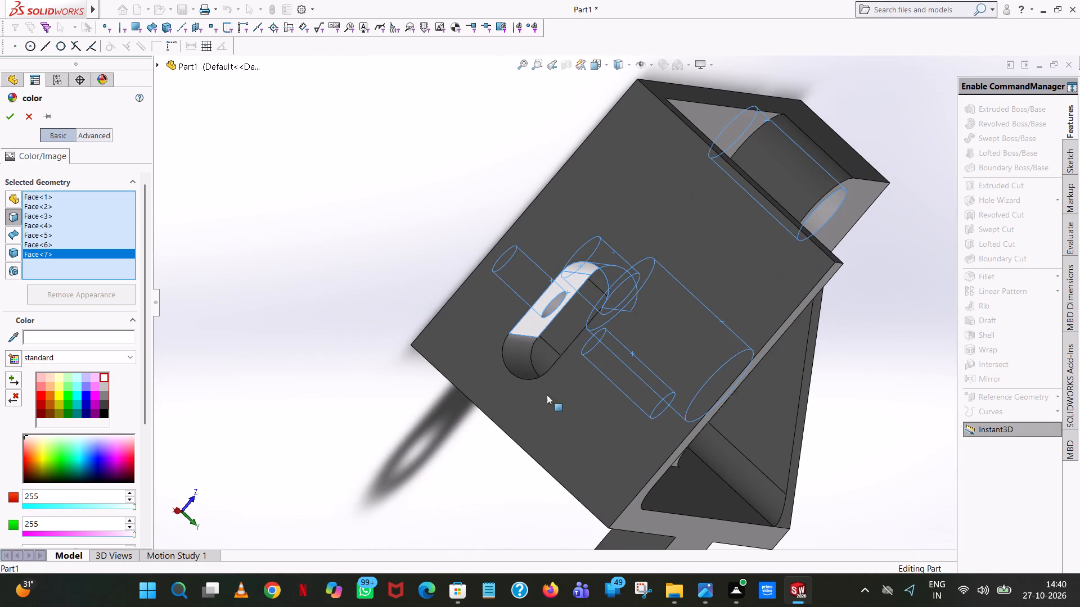
{"action": "left_click", "coordinate": [519, 365]}
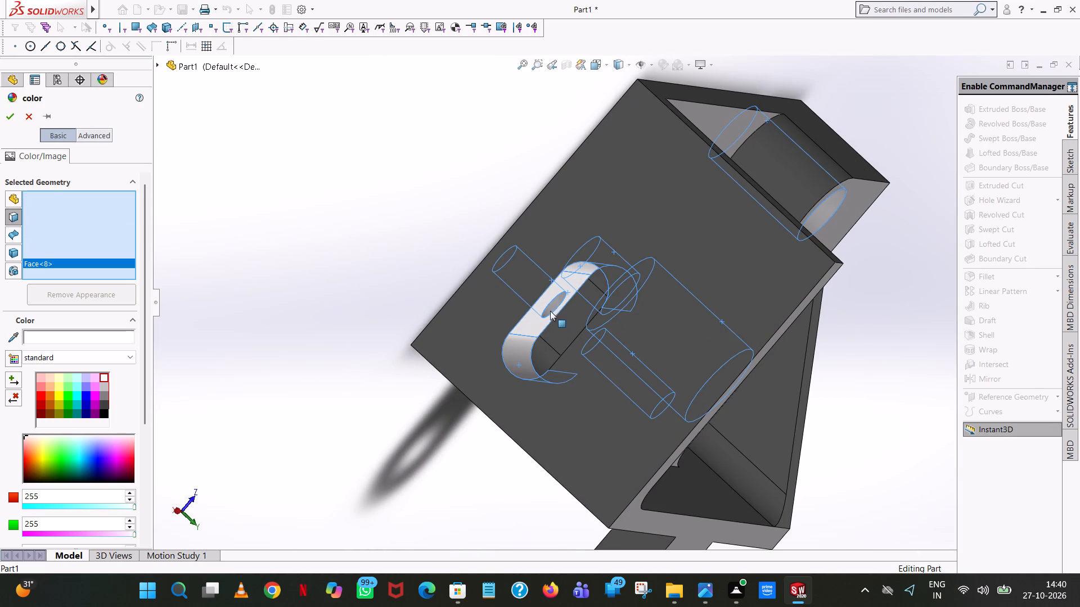
{"action": "middle_click_drag", "start_coordinate": [552, 314], "coordinate": [608, 413]}
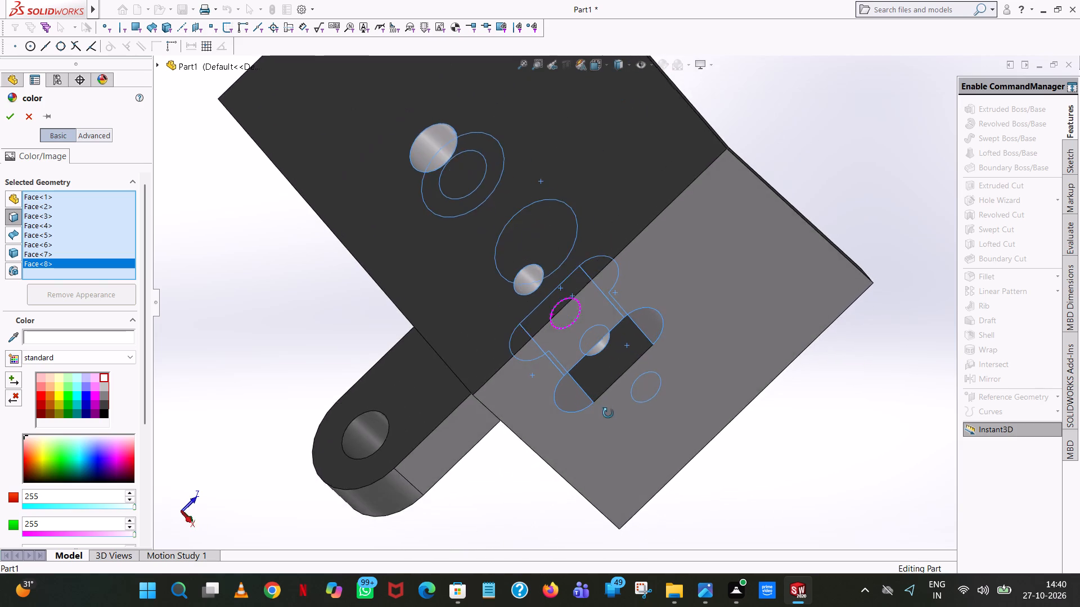
{"action": "middle_click_drag", "start_coordinate": [608, 413], "coordinate": [597, 391]}
{"action": "left_click", "coordinate": [620, 338]}
{"action": "scroll", "coordinate": [620, 339], "scroll_direction": "up", "scroll_amount": 3}
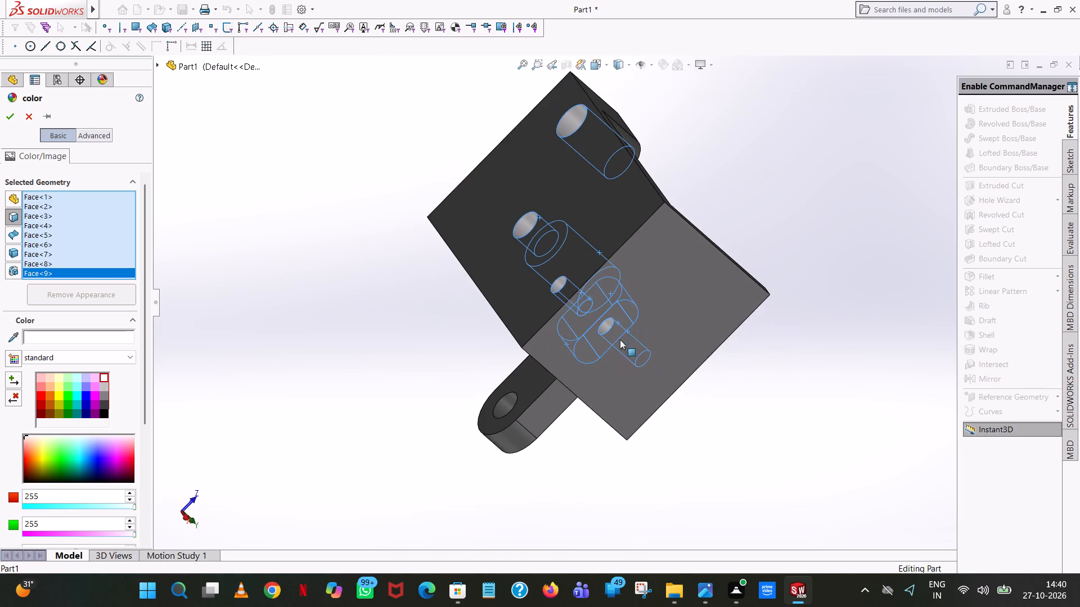
{"action": "scroll", "coordinate": [524, 270], "scroll_direction": "down", "scroll_amount": 6}
{"action": "scroll", "coordinate": [650, 291], "scroll_direction": "up", "scroll_amount": 2}
Add the protruding lug's hole face to the white selection and apply the colour to all selected faces.
{"action": "middle_click_drag", "start_coordinate": [650, 291], "coordinate": [601, 253]}
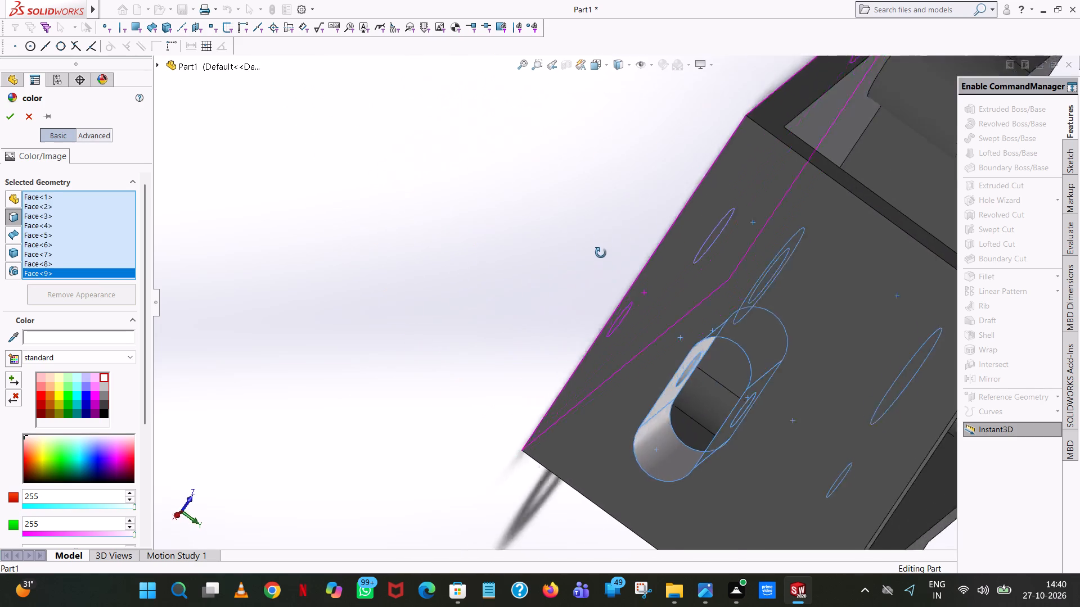
{"action": "middle_click_drag", "start_coordinate": [601, 253], "coordinate": [613, 141]}
{"action": "scroll", "coordinate": [601, 233], "scroll_direction": "up", "scroll_amount": 1}
{"action": "middle_click_drag", "start_coordinate": [741, 255], "coordinate": [645, 236]}
{"action": "scroll", "coordinate": [836, 277], "scroll_direction": "up", "scroll_amount": 2}
{"action": "scroll", "coordinate": [877, 369], "scroll_direction": "up", "scroll_amount": 2}
{"action": "middle_click_drag", "start_coordinate": [844, 392], "coordinate": [848, 368]}
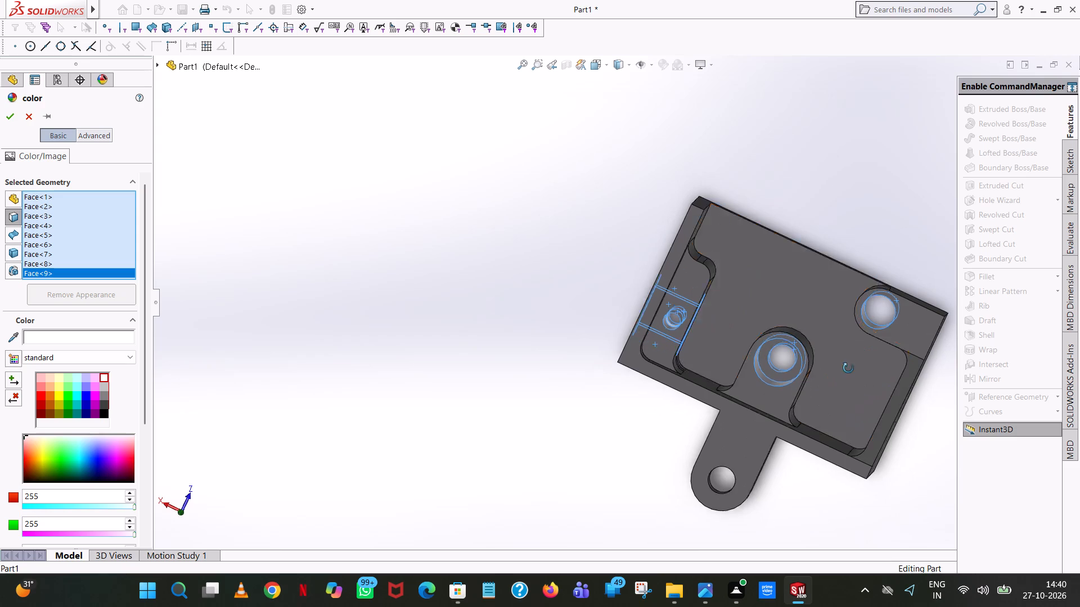
{"action": "middle_click_drag", "start_coordinate": [848, 368], "coordinate": [912, 336]}
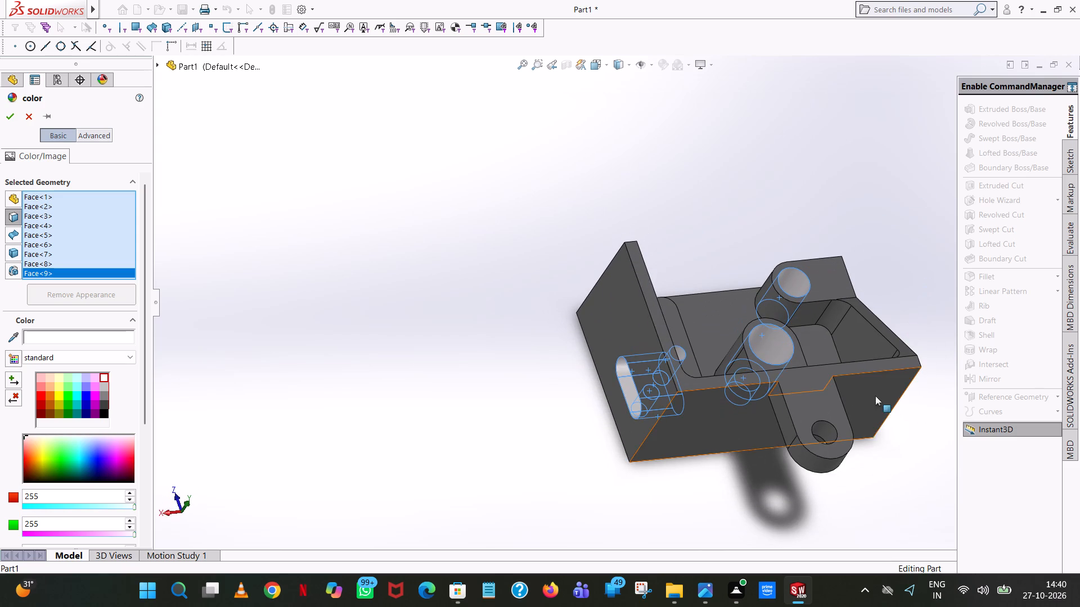
{"action": "left_click", "coordinate": [818, 426]}
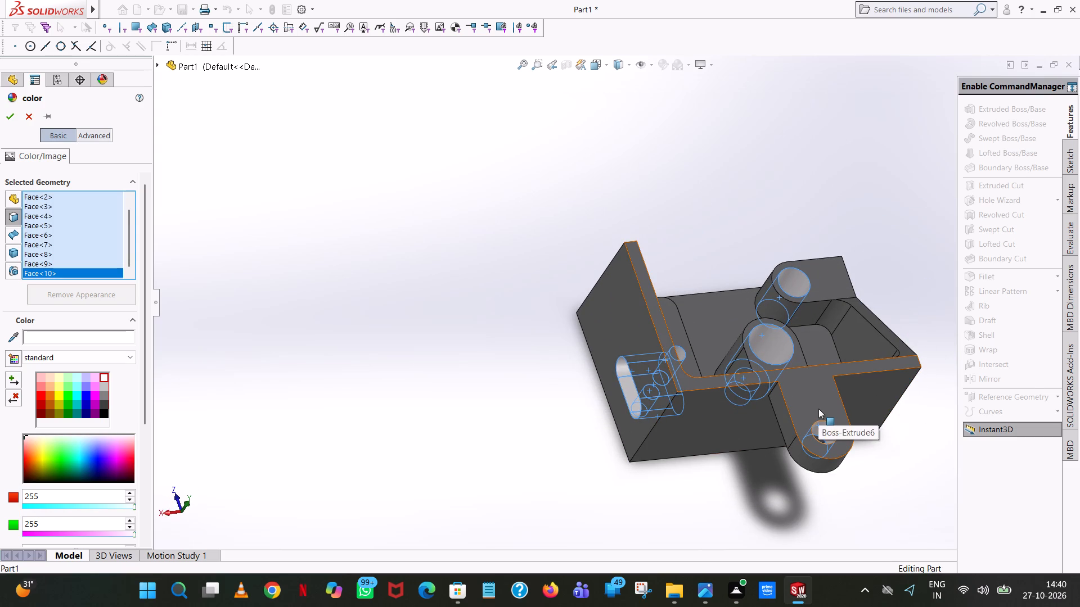
{"action": "middle_click_drag", "start_coordinate": [779, 184], "coordinate": [877, 187]}
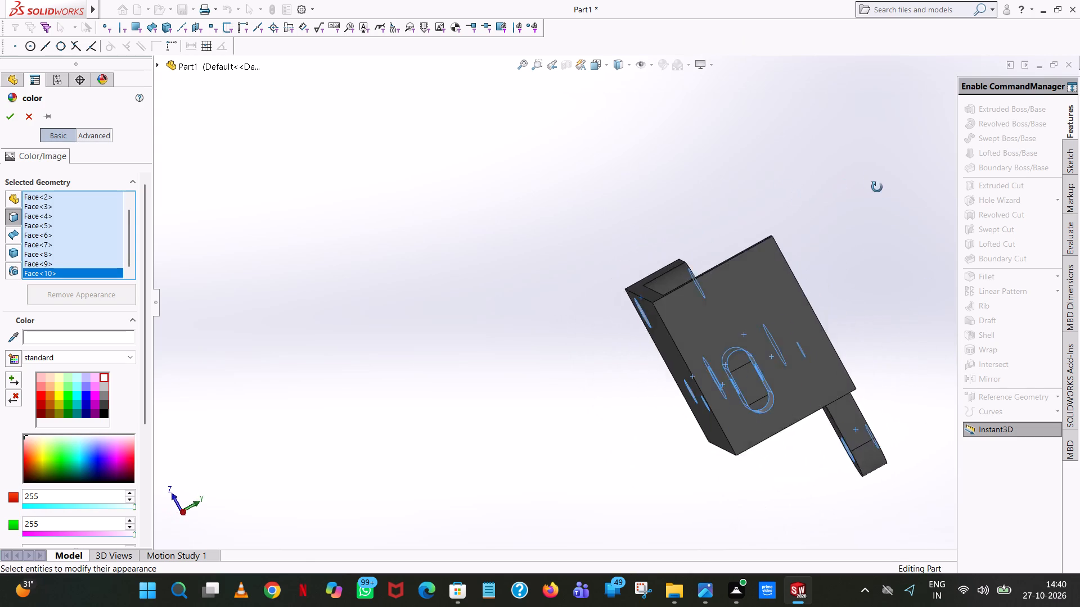
{"action": "middle_click_drag", "start_coordinate": [877, 187], "coordinate": [858, 576]}
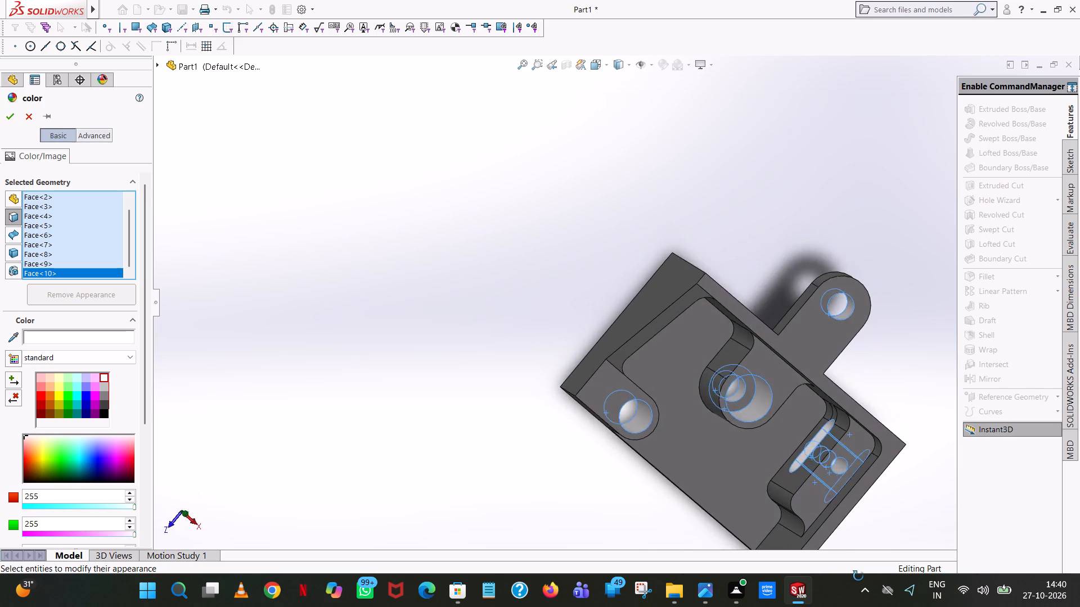
{"action": "middle_click_drag", "start_coordinate": [858, 576], "coordinate": [867, 442]}
{"action": "scroll", "coordinate": [867, 442], "scroll_direction": "up", "scroll_amount": 1}
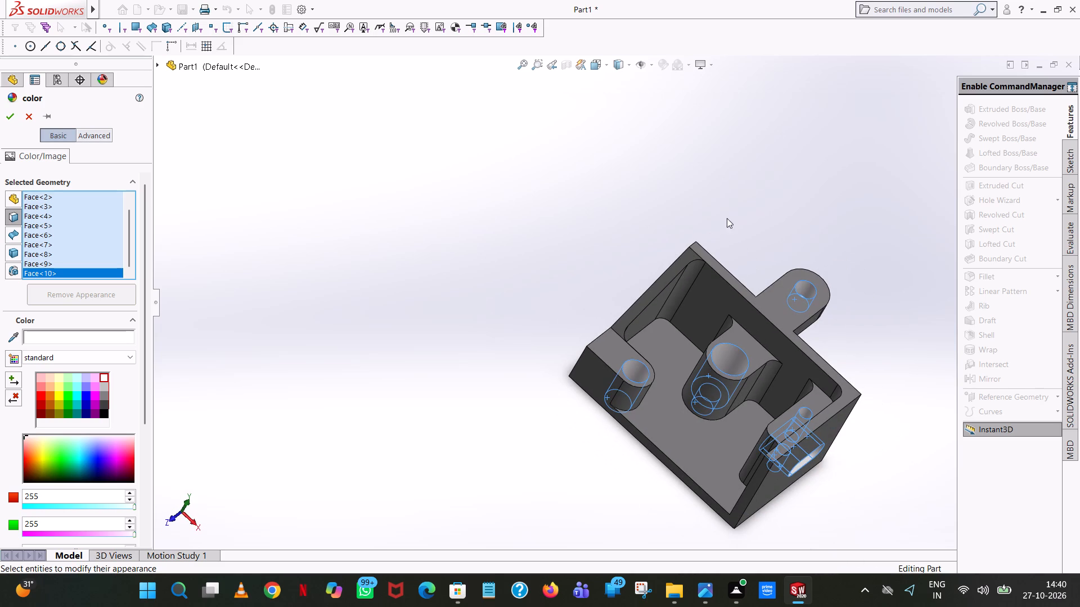
{"action": "left_click", "coordinate": [6, 111]}
Examine the coloured bracket's pocket, boss holes and outer sides from several angles.
{"action": "middle_click_drag", "start_coordinate": [778, 257], "coordinate": [823, 484]}
{"action": "scroll", "coordinate": [904, 305], "scroll_direction": "down", "scroll_amount": 1}
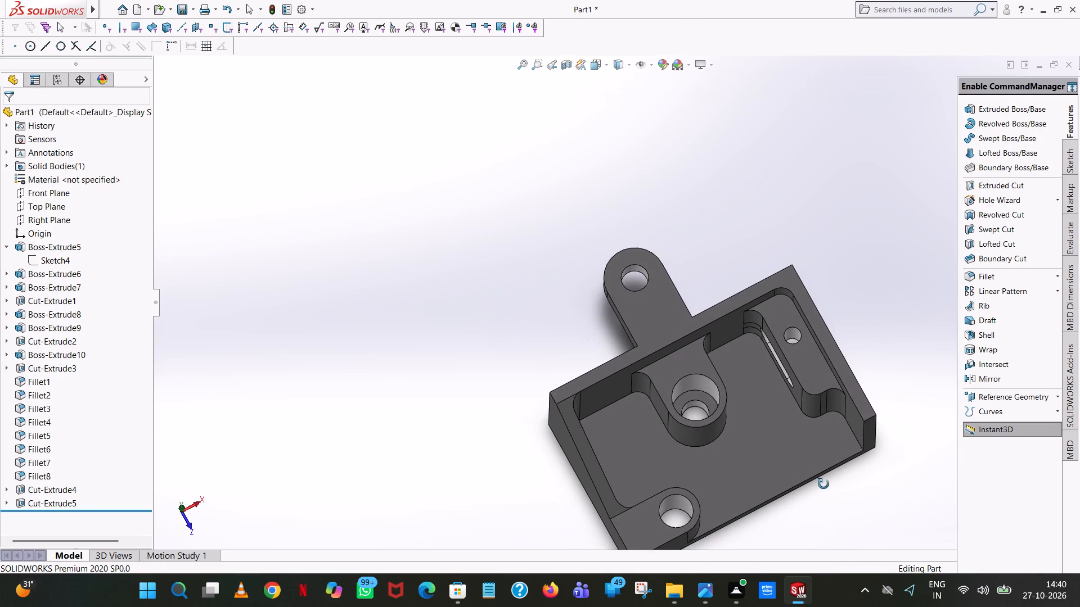
{"action": "middle_click_drag", "start_coordinate": [823, 484], "coordinate": [818, 485]}
{"action": "scroll", "coordinate": [820, 484], "scroll_direction": "up", "scroll_amount": 1}
{"action": "scroll", "coordinate": [762, 382], "scroll_direction": "down", "scroll_amount": 6}
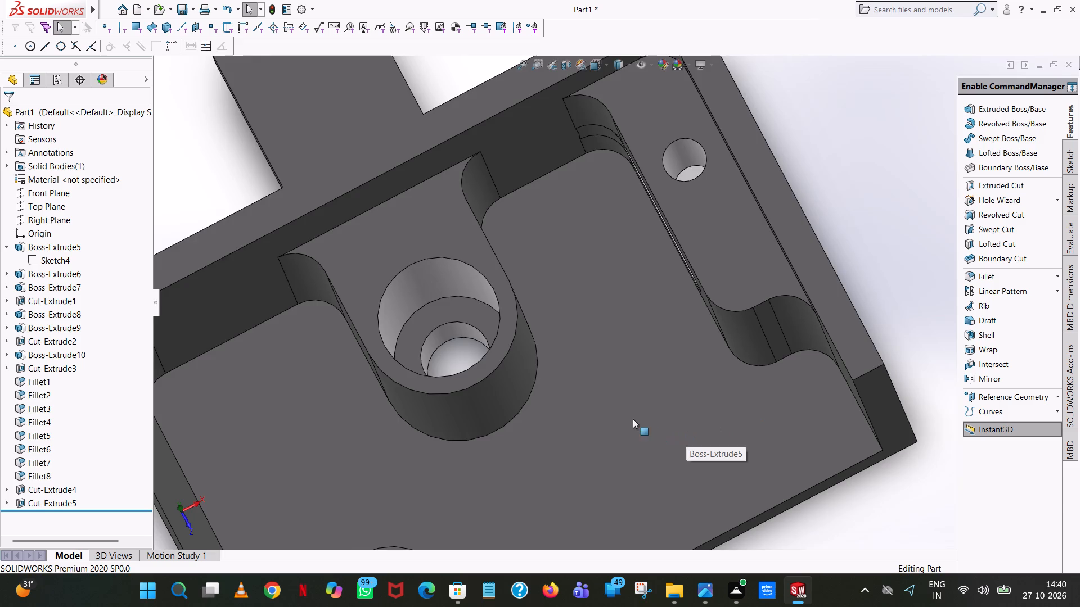
{"action": "scroll", "coordinate": [608, 399], "scroll_direction": "up", "scroll_amount": 7}
{"action": "middle_click_drag", "start_coordinate": [608, 382], "coordinate": [677, 202]}
{"action": "scroll", "coordinate": [627, 351], "scroll_direction": "up", "scroll_amount": 1}
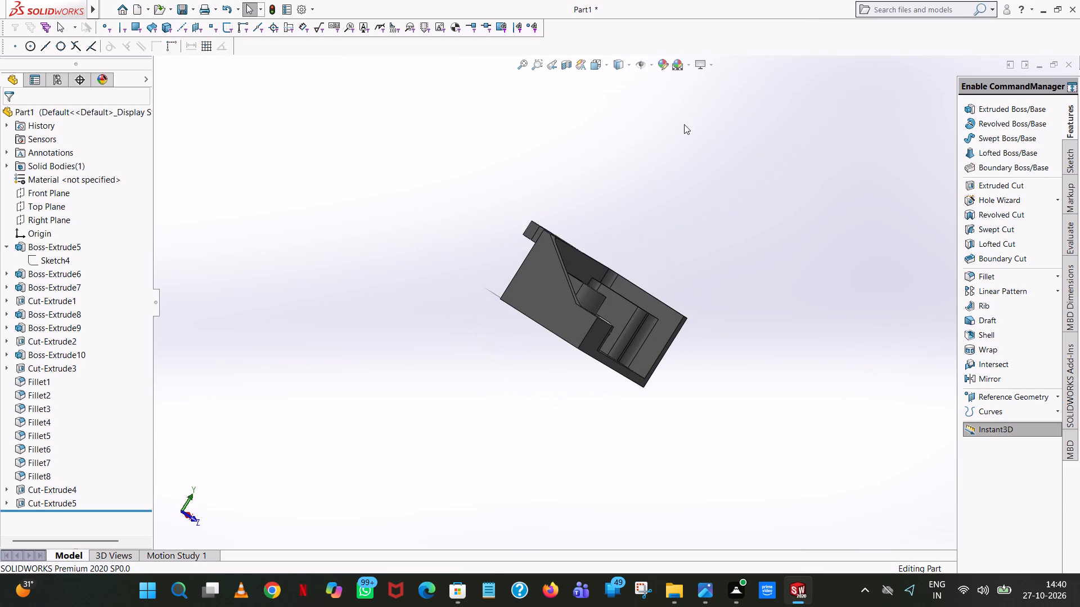
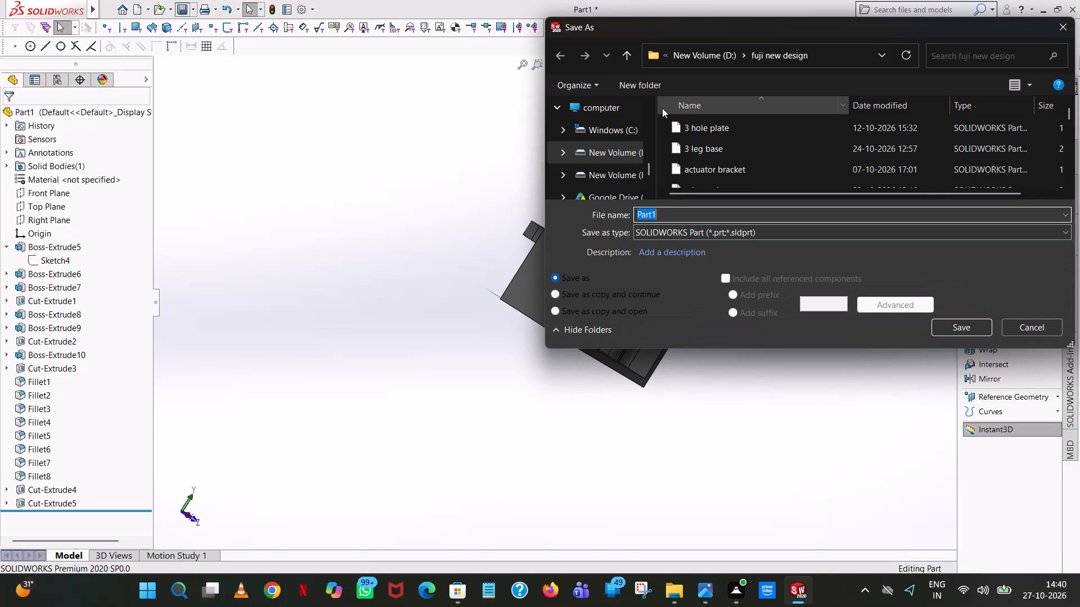
Save the part as "custom bracket" in SOLIDWORKS Part format in the fuji new design folder.
{"action": "type", "text": "custom"}
{"action": "key", "text": "space"}
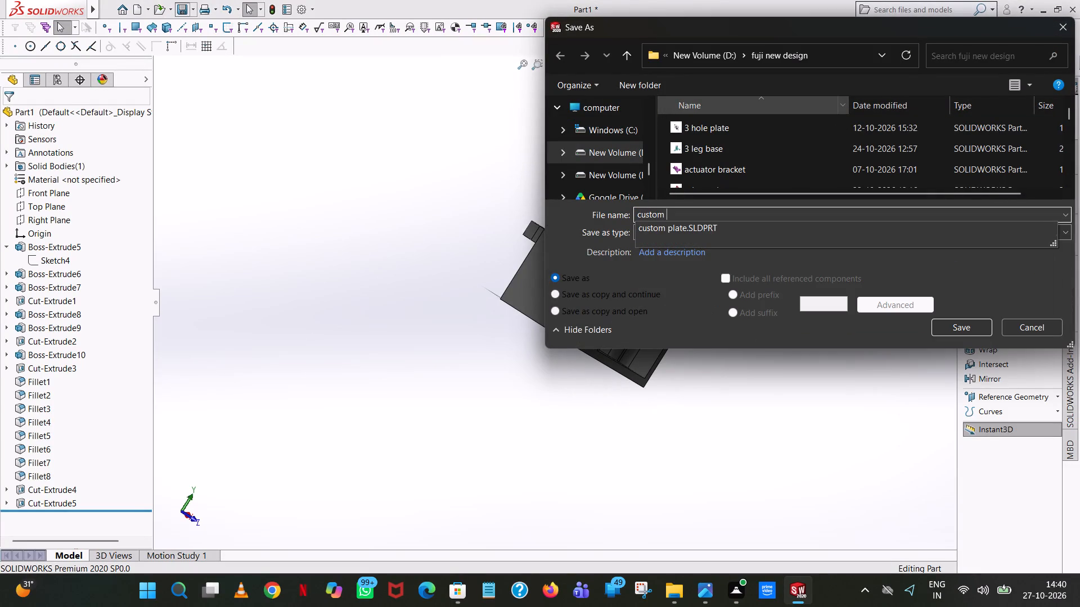
{"action": "type", "text": "bracket"}
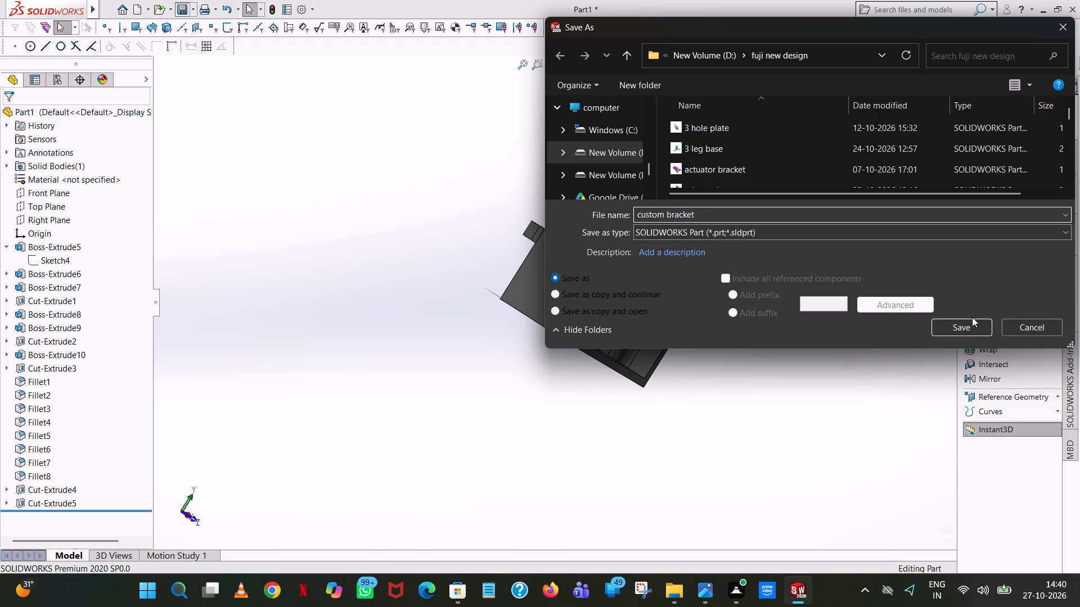
{"action": "left_click", "coordinate": [962, 330]}
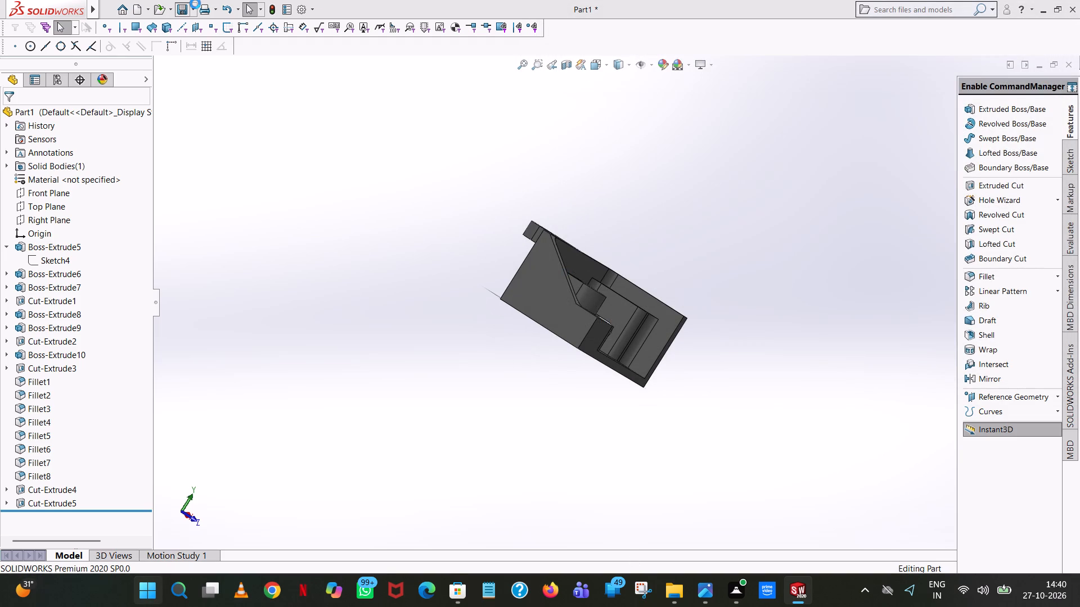
Save a PDF copy of the custom bracket in the fuji new pdf folder on drive D, keeping the same file name.
{"action": "left_click", "coordinate": [190, 6]}
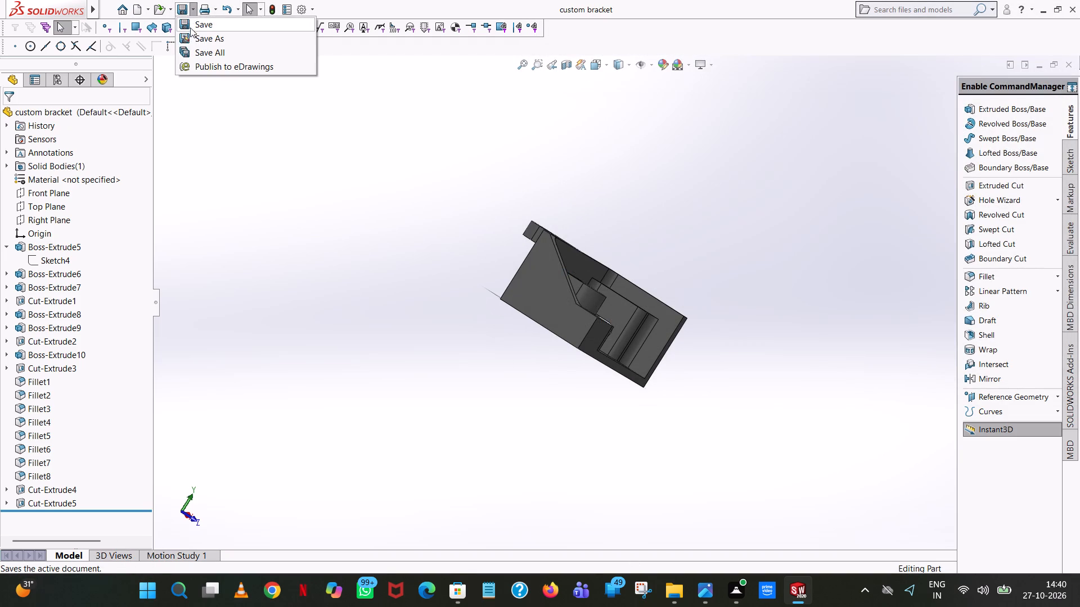
{"action": "left_click", "coordinate": [190, 34]}
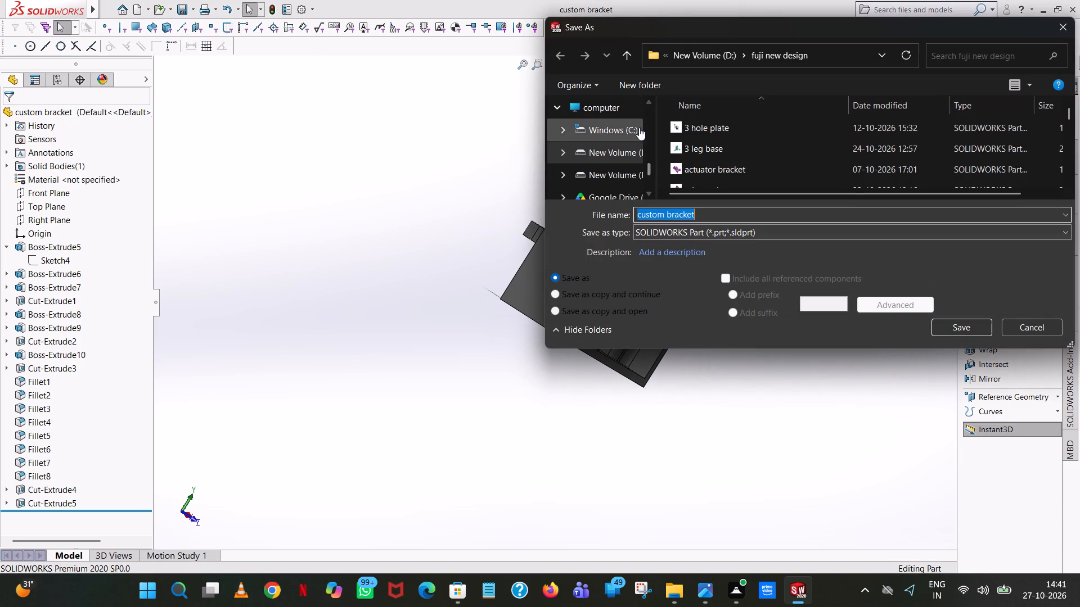
{"action": "left_click", "coordinate": [622, 59]}
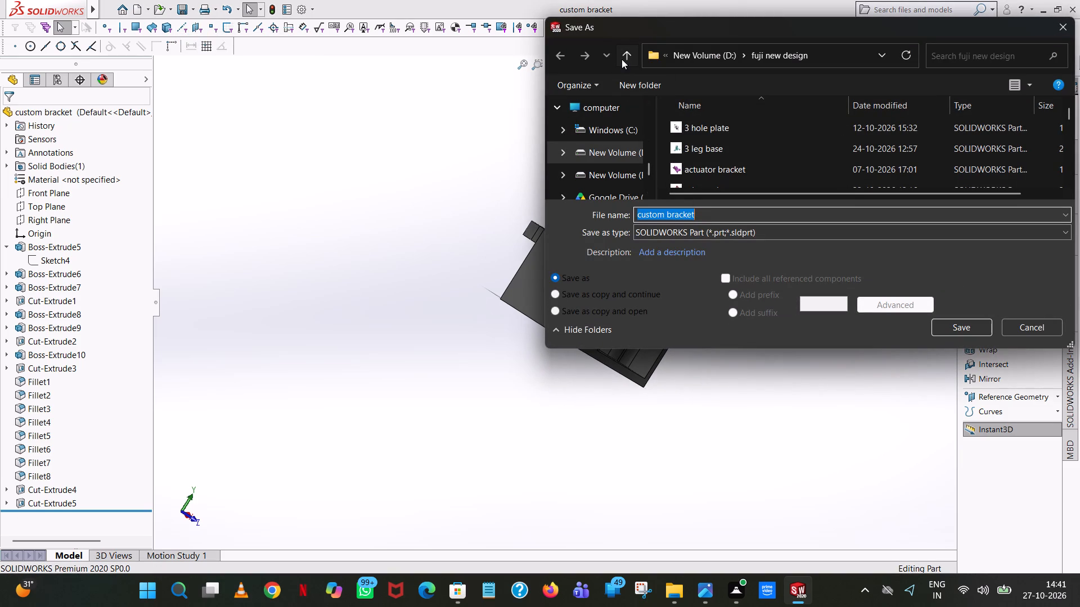
{"action": "scroll", "coordinate": [809, 175], "scroll_direction": "down", "scroll_amount": 1}
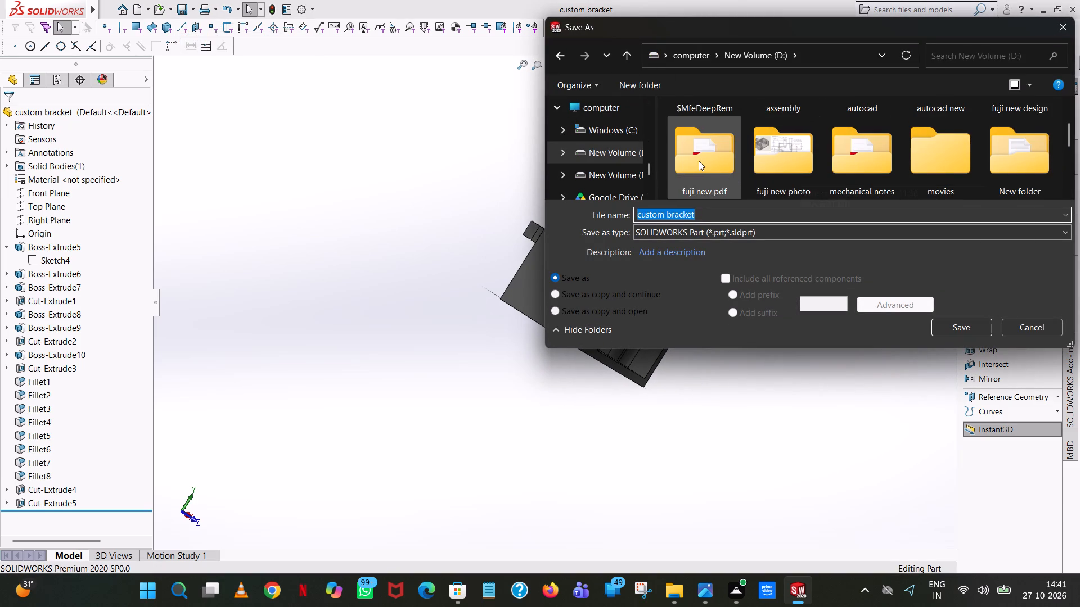
{"action": "double_click", "coordinate": [699, 161]}
{"action": "left_click", "coordinate": [753, 233]}
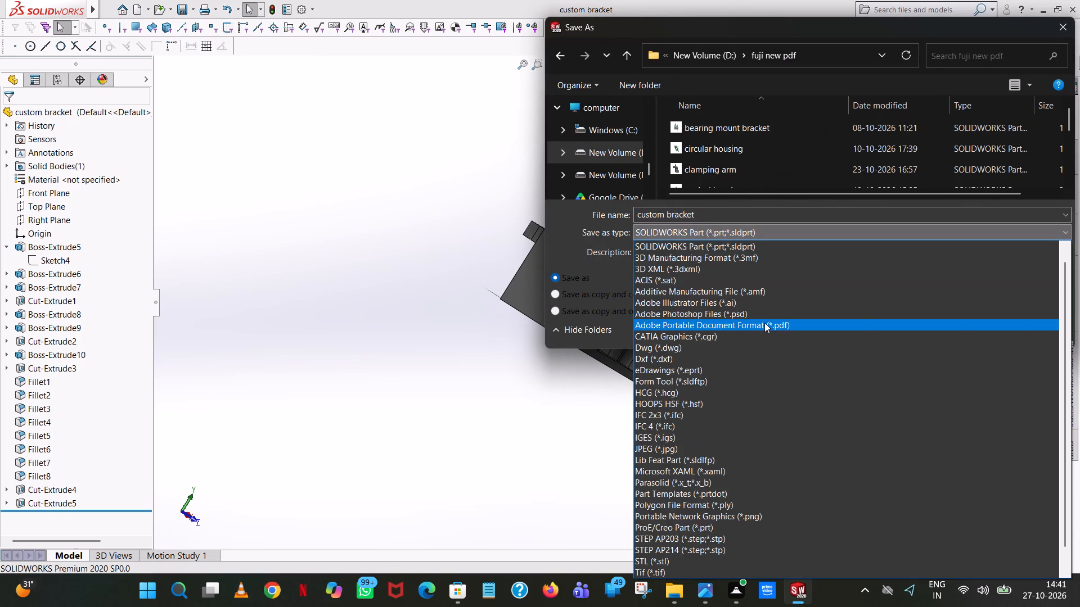
{"action": "left_click", "coordinate": [764, 323]}
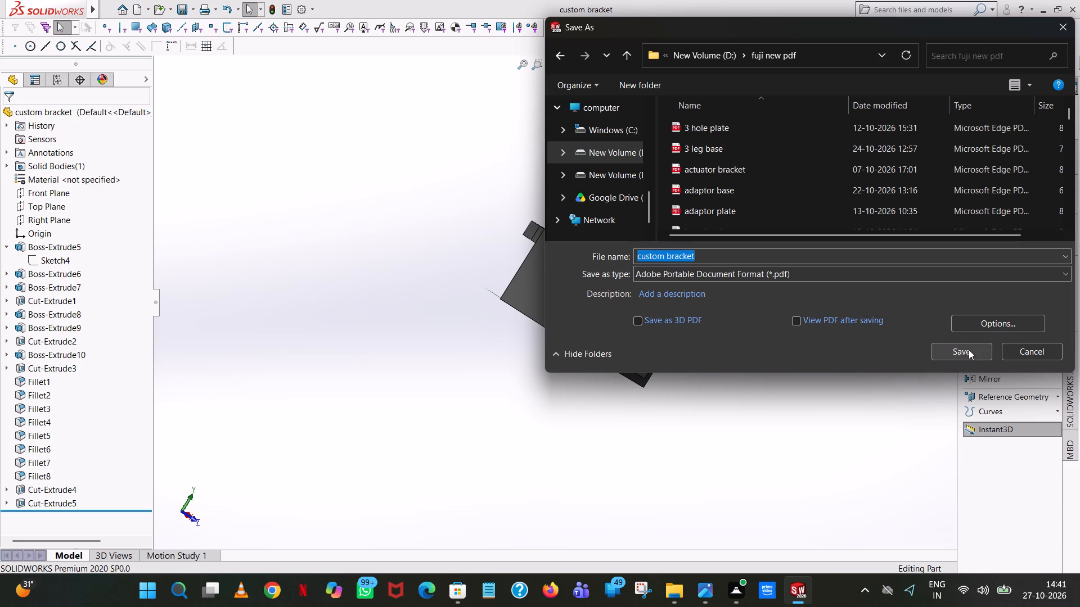
{"action": "left_click", "coordinate": [969, 350]}
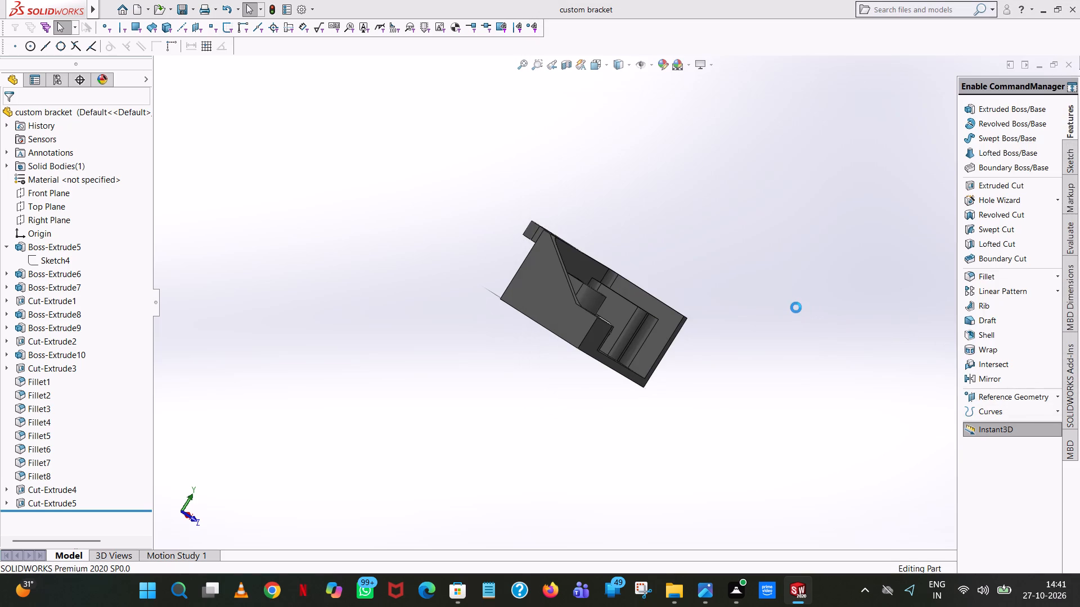